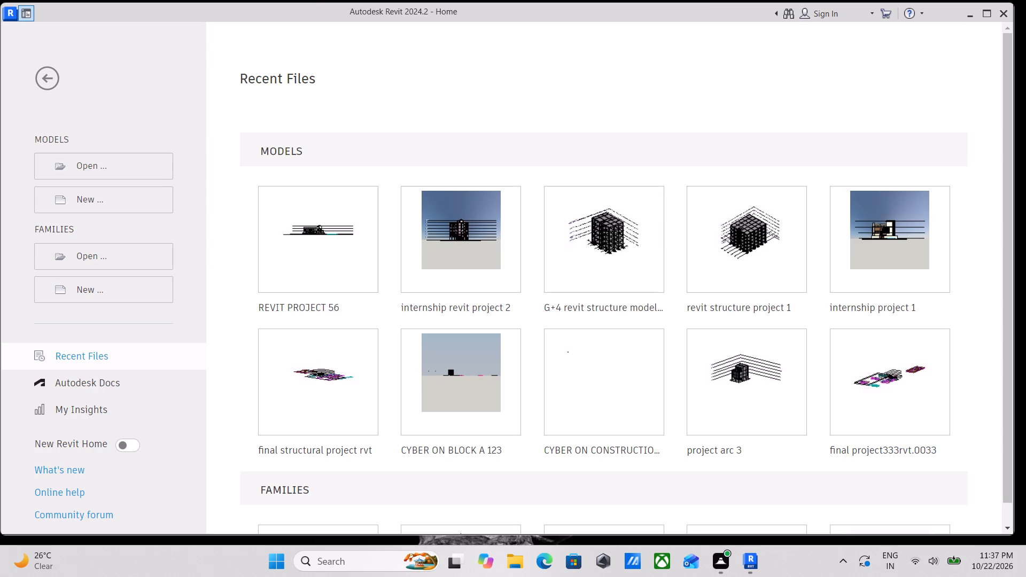
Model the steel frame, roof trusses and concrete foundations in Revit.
Create a new project from the Structural Analysis-DefaultMetric template.
scroll(221, 236, down, 1)
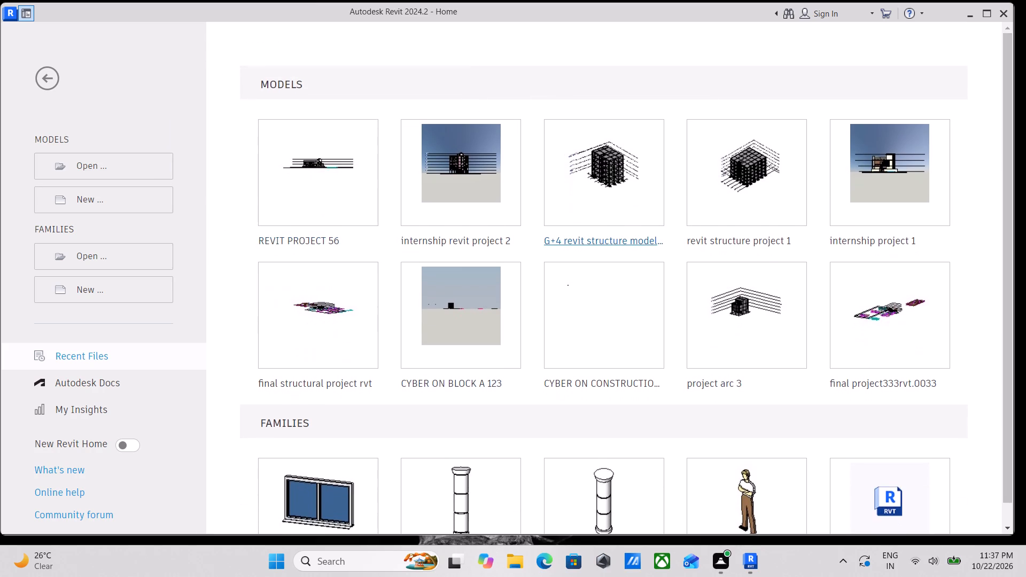
click(92, 201)
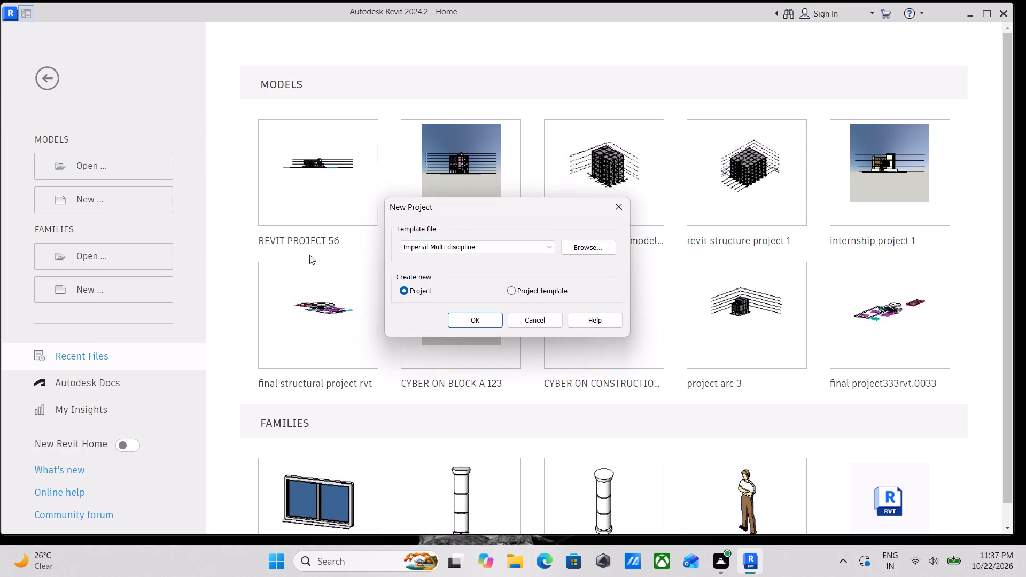
click(464, 244)
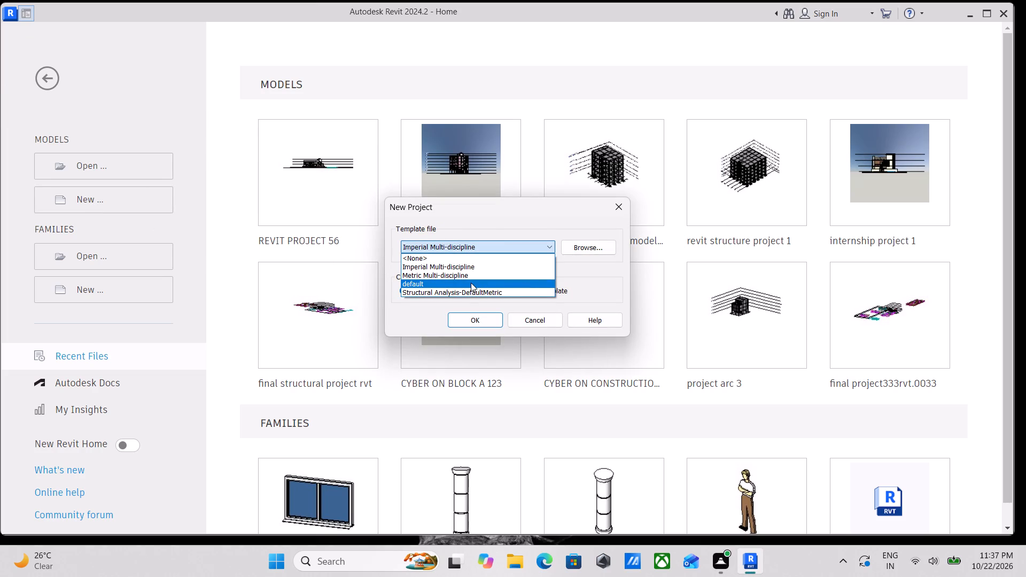
click(471, 292)
click(480, 318)
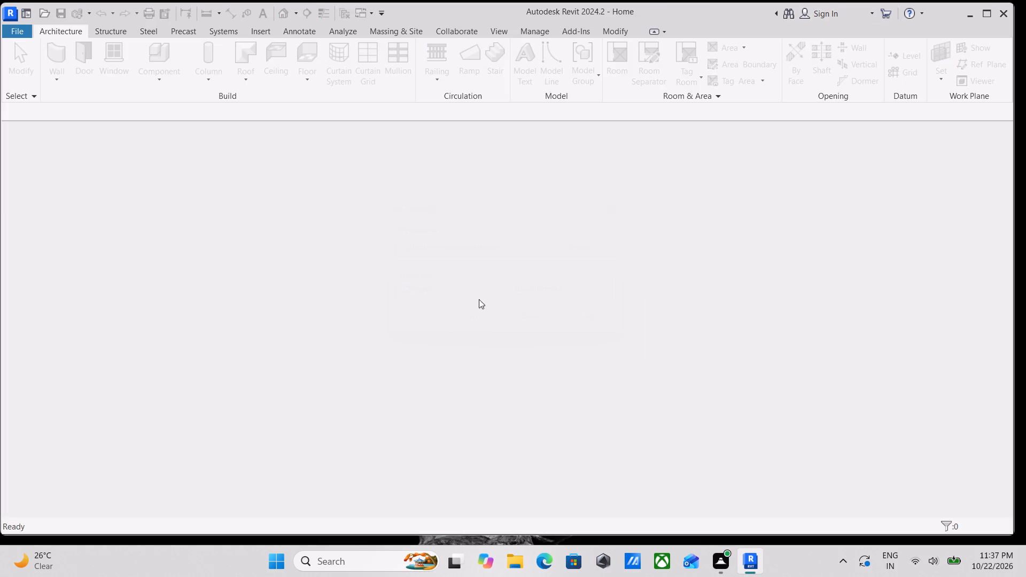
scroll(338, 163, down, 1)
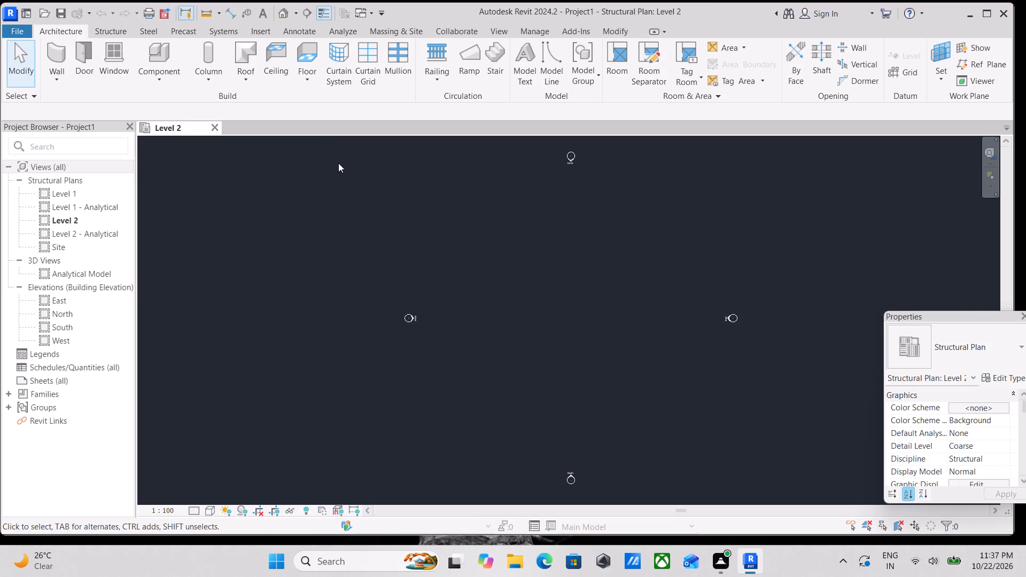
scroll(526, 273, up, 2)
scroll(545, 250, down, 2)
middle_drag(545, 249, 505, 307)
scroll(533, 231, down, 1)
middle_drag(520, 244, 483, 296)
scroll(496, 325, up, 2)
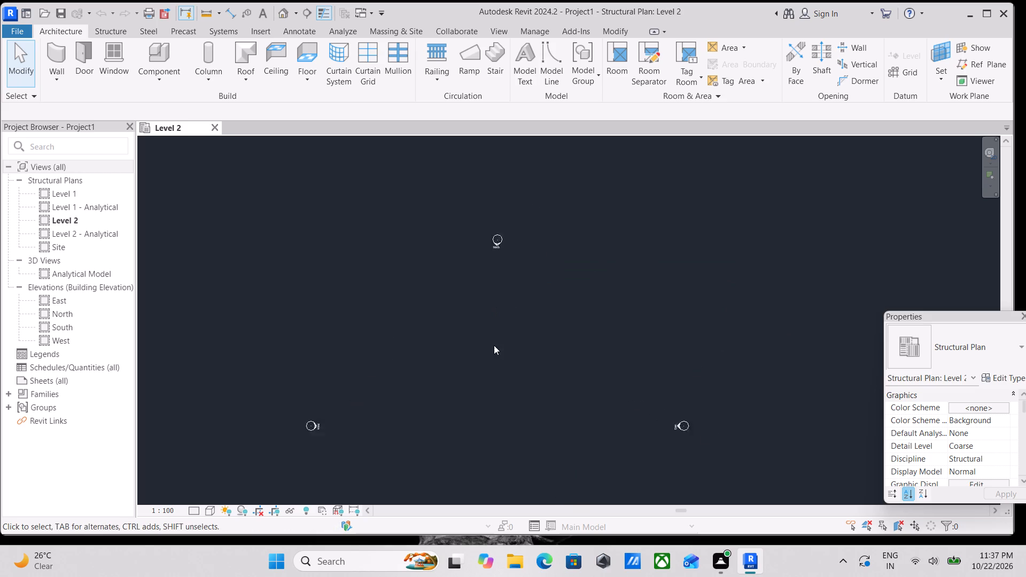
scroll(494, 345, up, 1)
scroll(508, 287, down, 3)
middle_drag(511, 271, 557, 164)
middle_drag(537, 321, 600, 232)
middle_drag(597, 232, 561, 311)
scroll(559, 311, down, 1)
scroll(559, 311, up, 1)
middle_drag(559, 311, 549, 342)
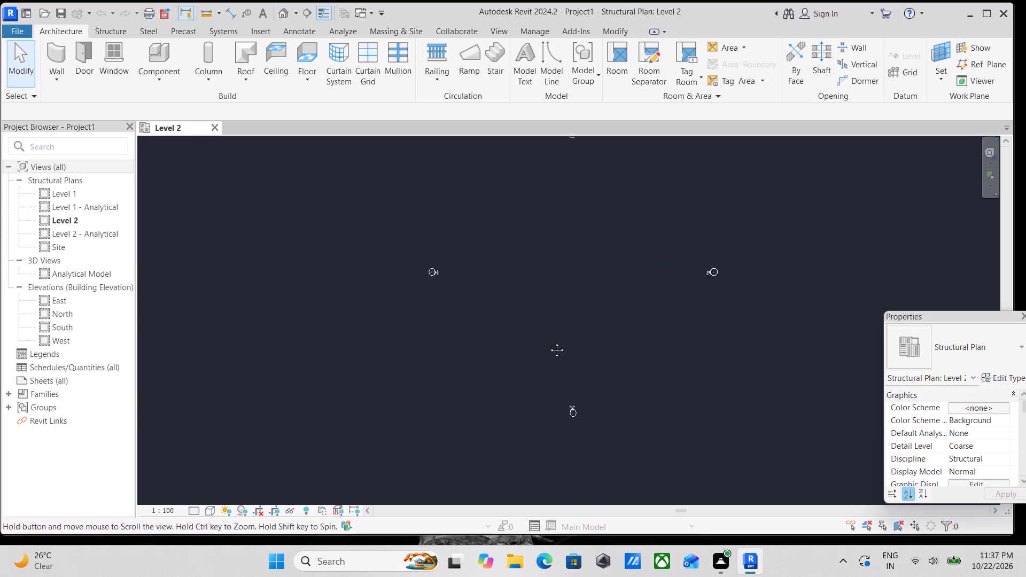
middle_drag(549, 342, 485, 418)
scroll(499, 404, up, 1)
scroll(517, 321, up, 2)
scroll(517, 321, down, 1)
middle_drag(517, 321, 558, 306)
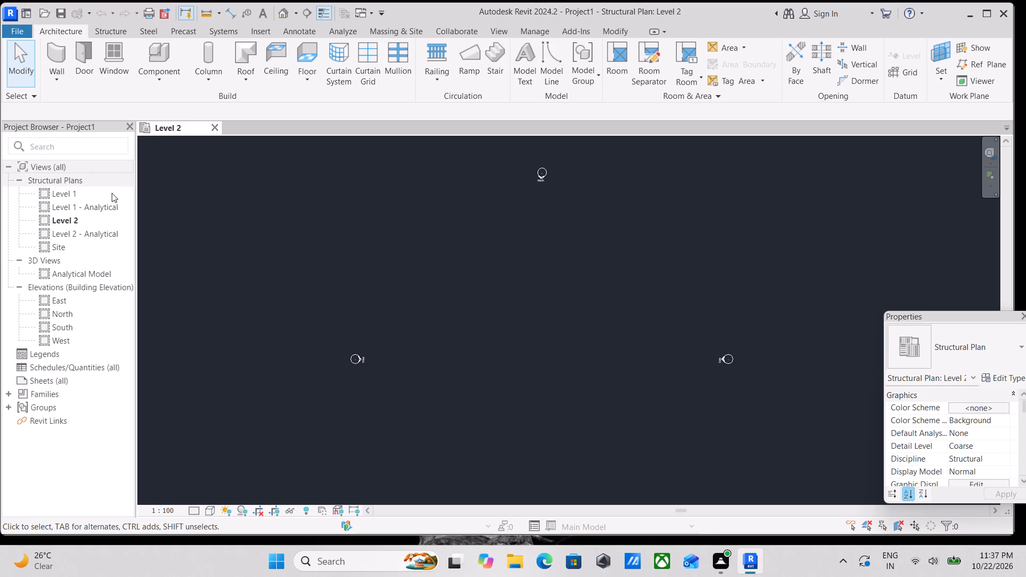
Open the North building elevation view showing the level lines.
click(61, 191)
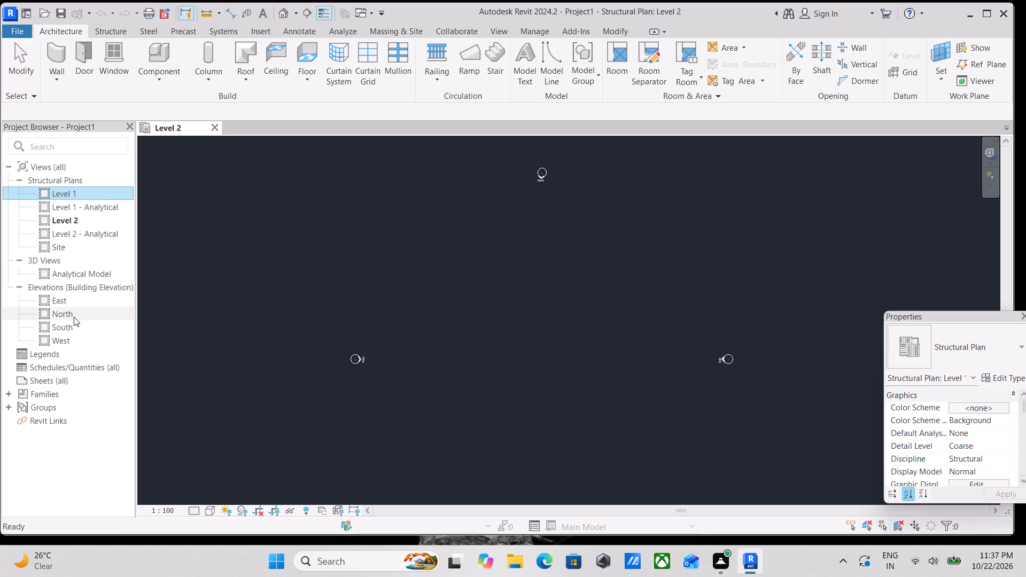
double_click(74, 317)
scroll(588, 238, down, 2)
middle_drag(588, 238, 514, 220)
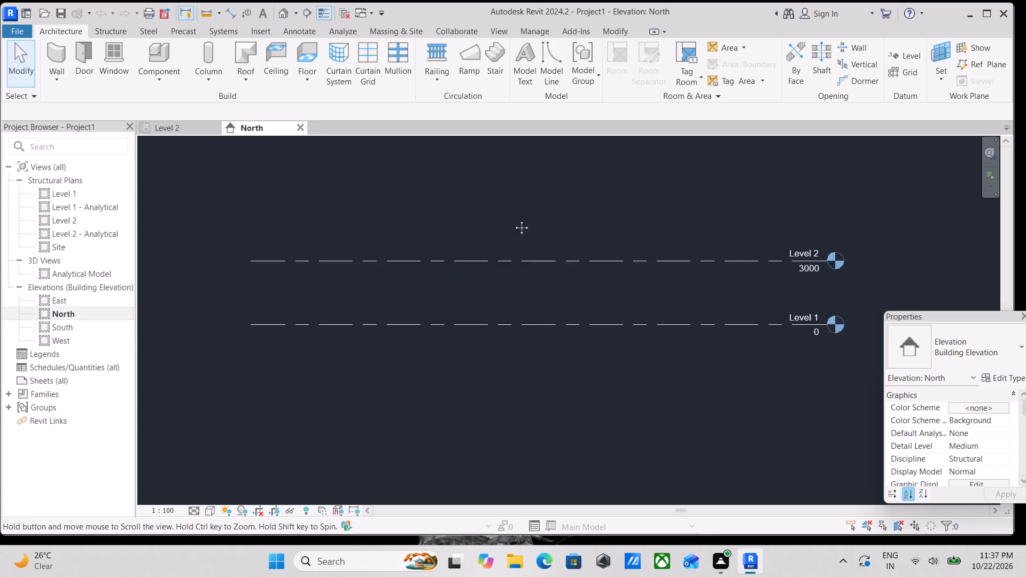
middle_drag(514, 220, 503, 216)
scroll(605, 304, up, 2)
key(Escape)
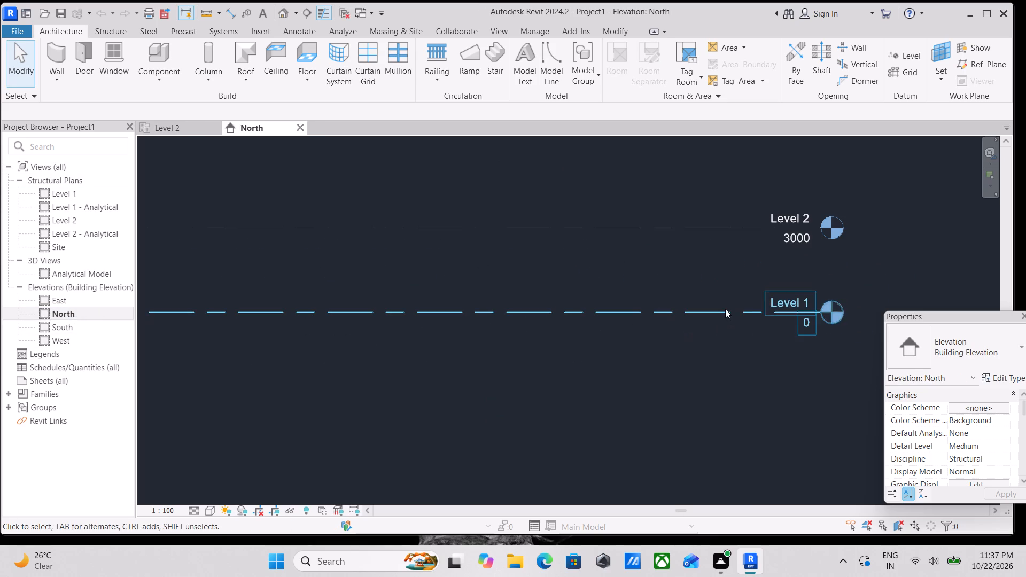
click(793, 299)
key(Escape)
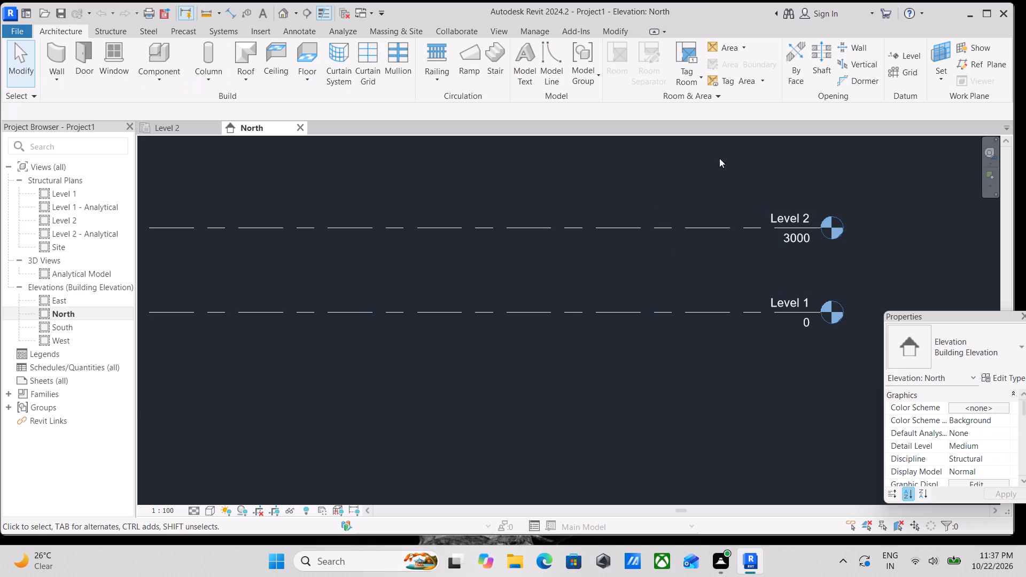
Add a new level offset 6' below Level 1 by picking the Level 1 line.
text(ll)
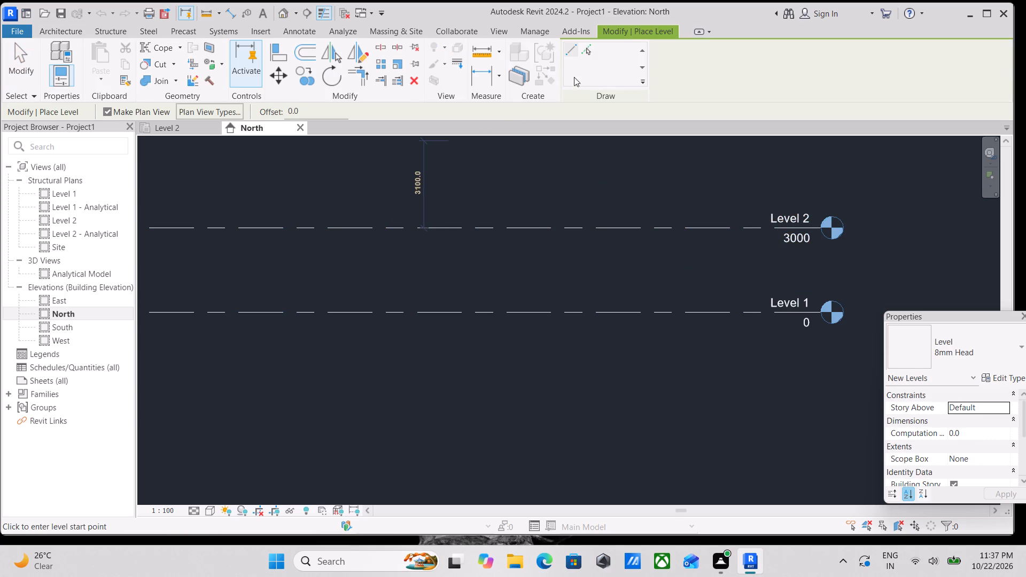
click(590, 49)
drag(319, 109, 285, 110)
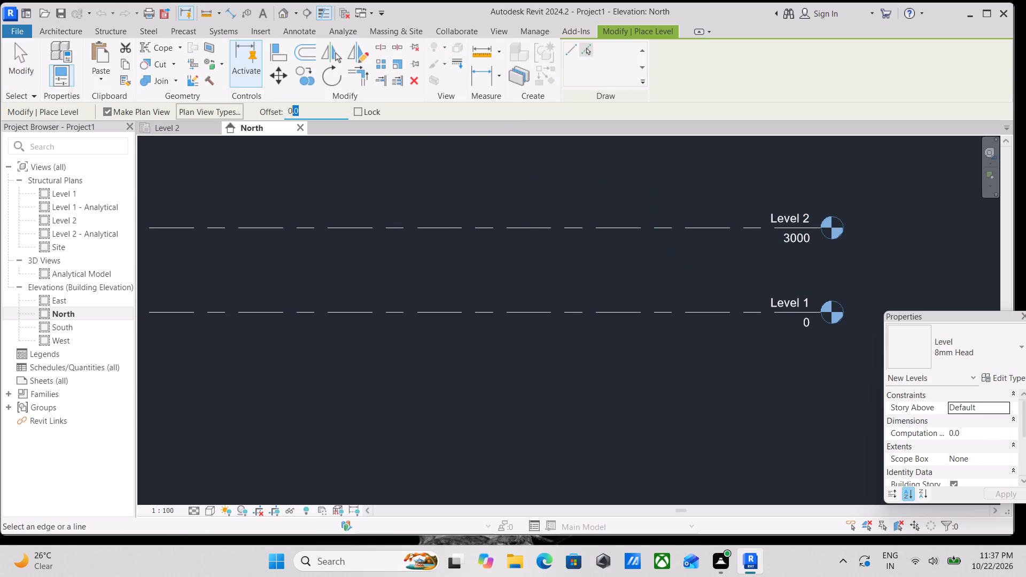
drag(285, 110, 246, 111)
text(6')
key(Return)
scroll(583, 264, down, 1)
middle_drag(583, 260, 610, 192)
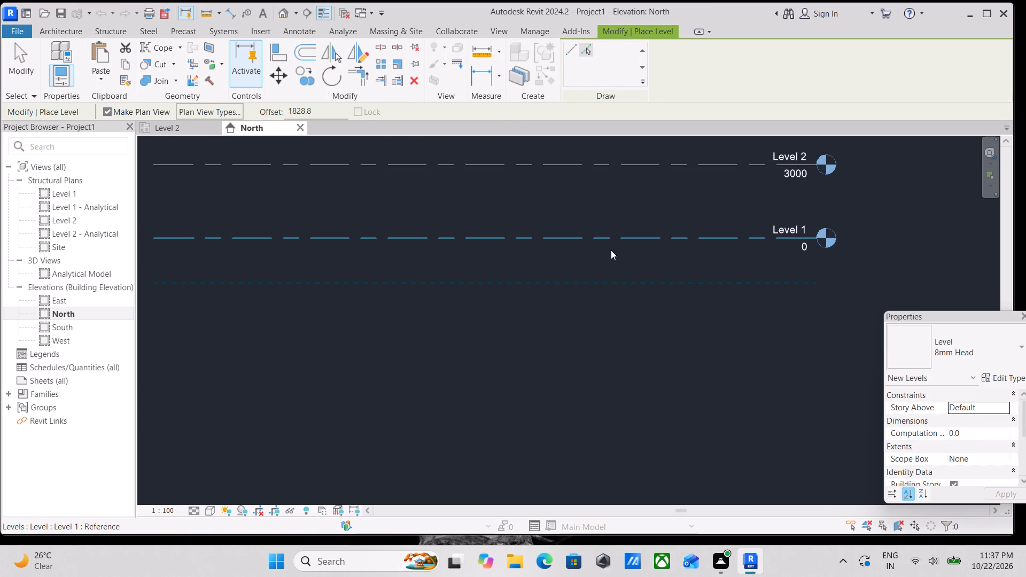
click(610, 243)
scroll(805, 288, up, 2)
key(Escape)
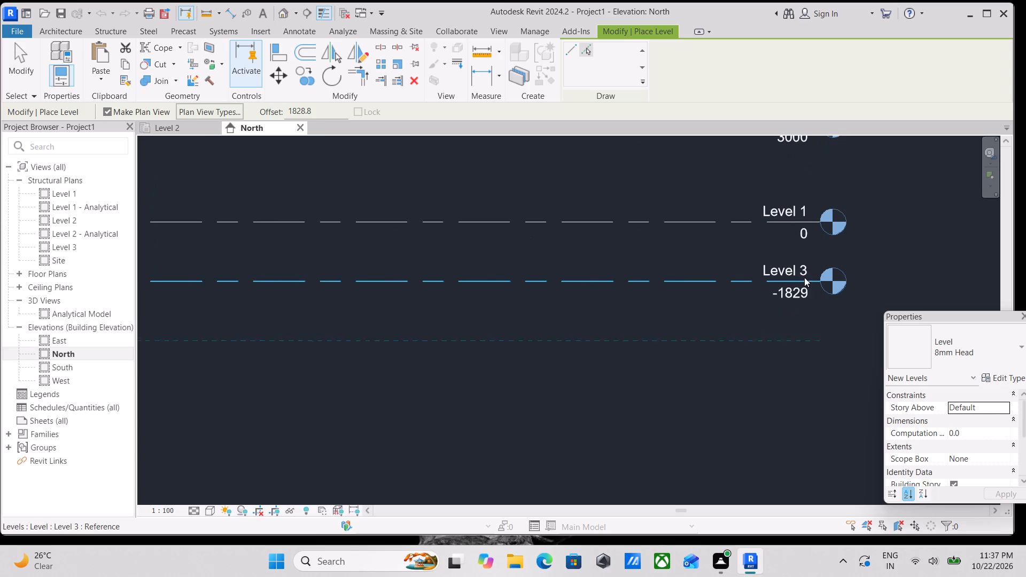
key(Escape)
key(Escape)
Rename the new lowest level to TOP OF FOOTING and rename its corresponding views as well.
scroll(656, 237, down, 1)
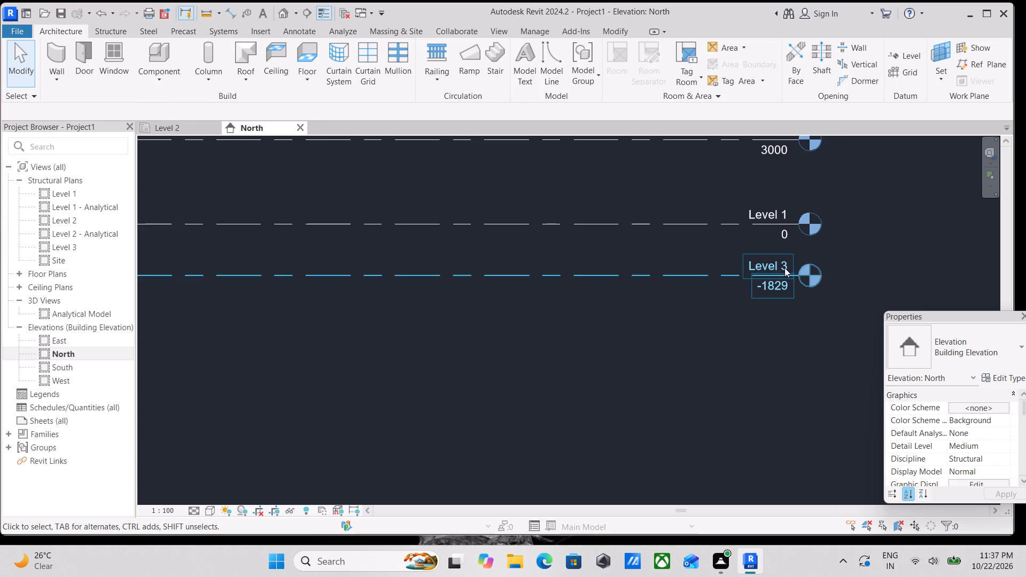
double_click(786, 264)
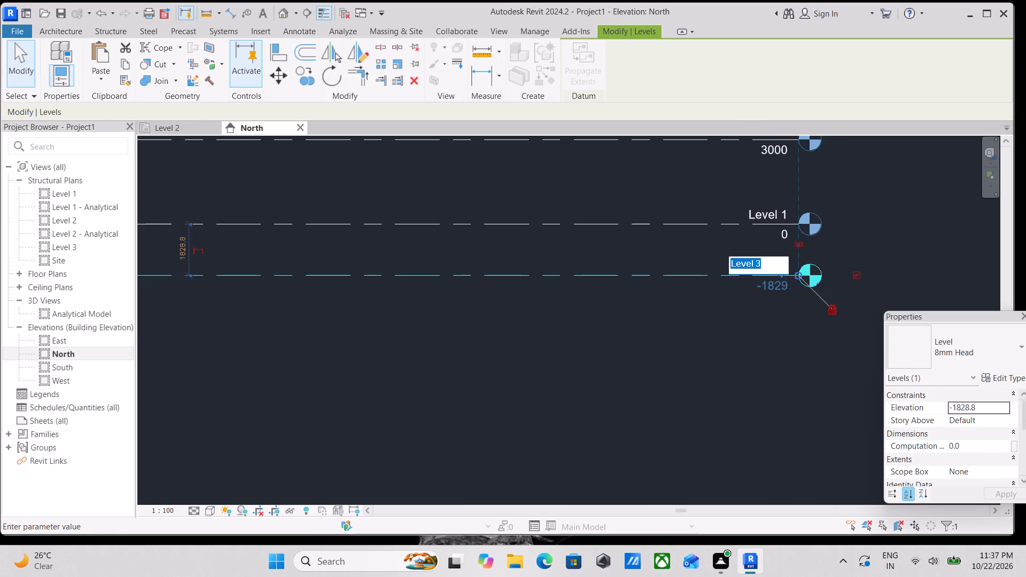
key(t)
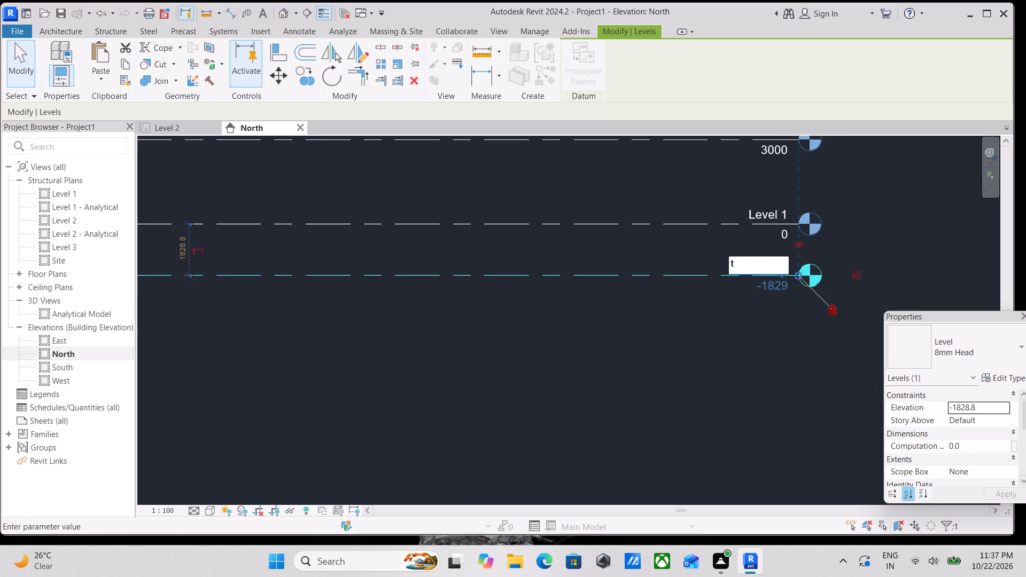
key(BackSpace)
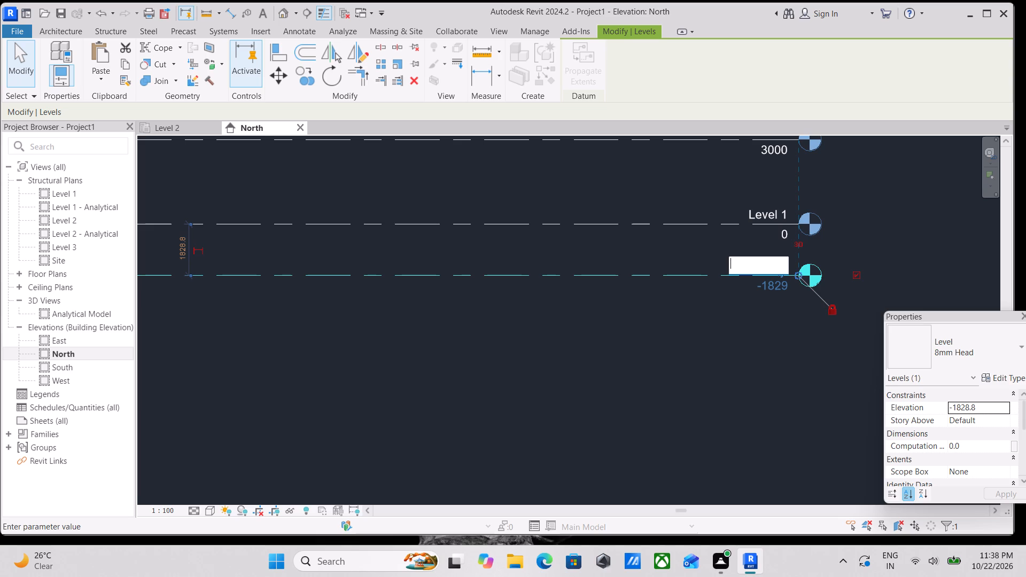
text(TOP OF)
key(space)
text(FOO)
key(t)
text(ING)
key(Return)
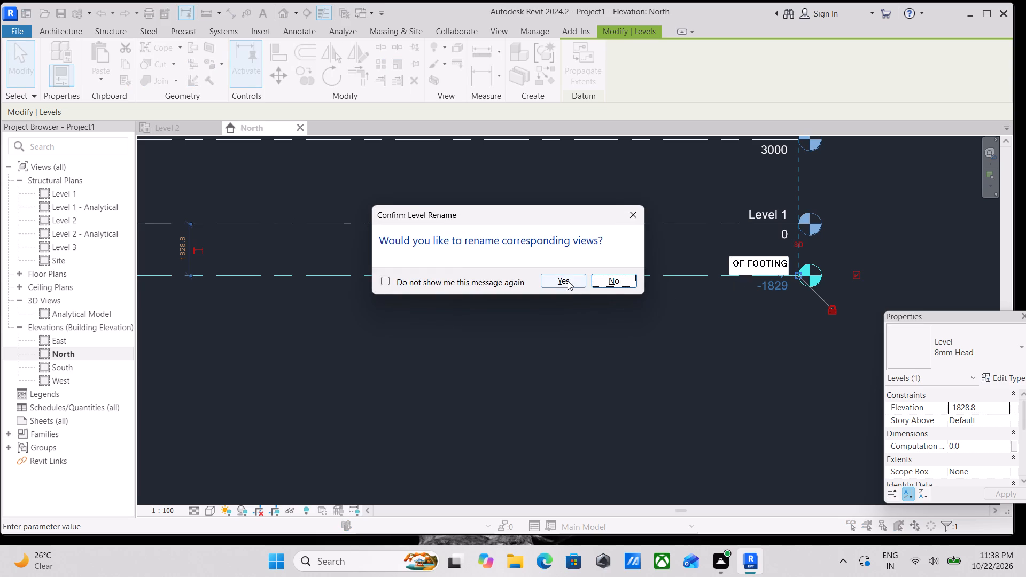
click(568, 280)
Rename Level 1 to GROUND LVL and rename its corresponding views as well.
scroll(634, 302, down, 1)
middle_drag(634, 302, 636, 366)
double_click(745, 288)
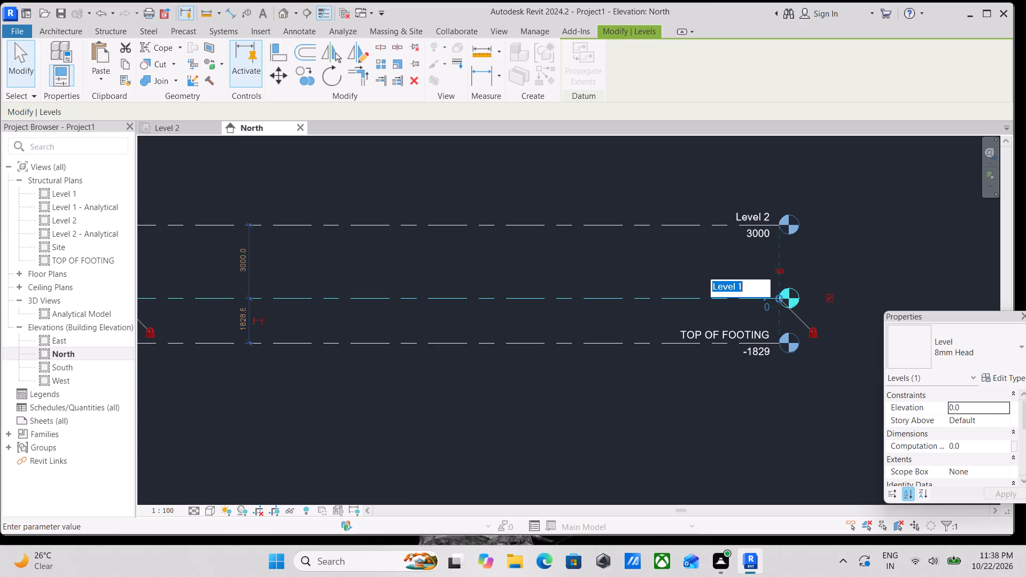
text(GROUND)
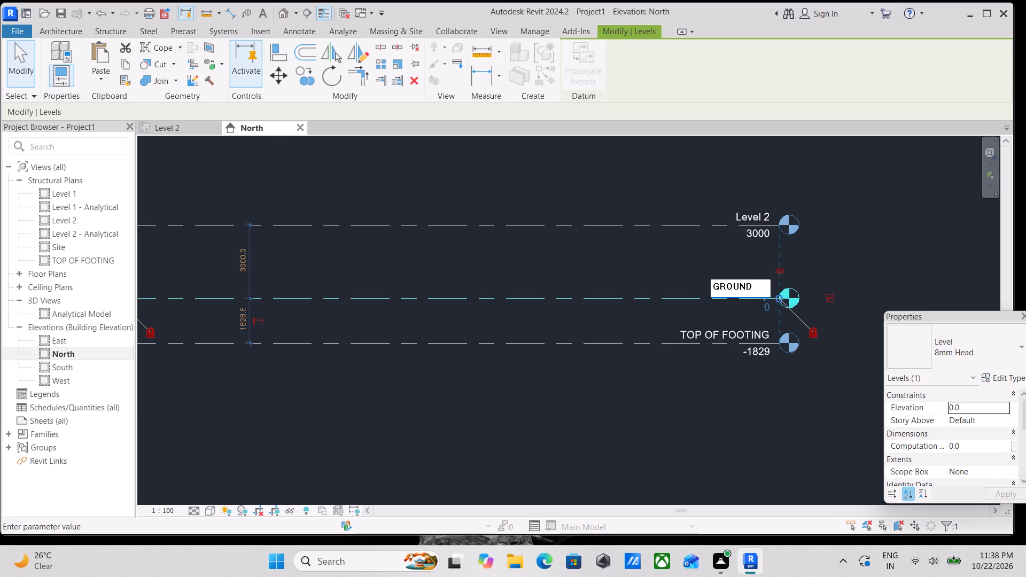
key(space)
text(L)
text(VL)
key(Return)
click(570, 282)
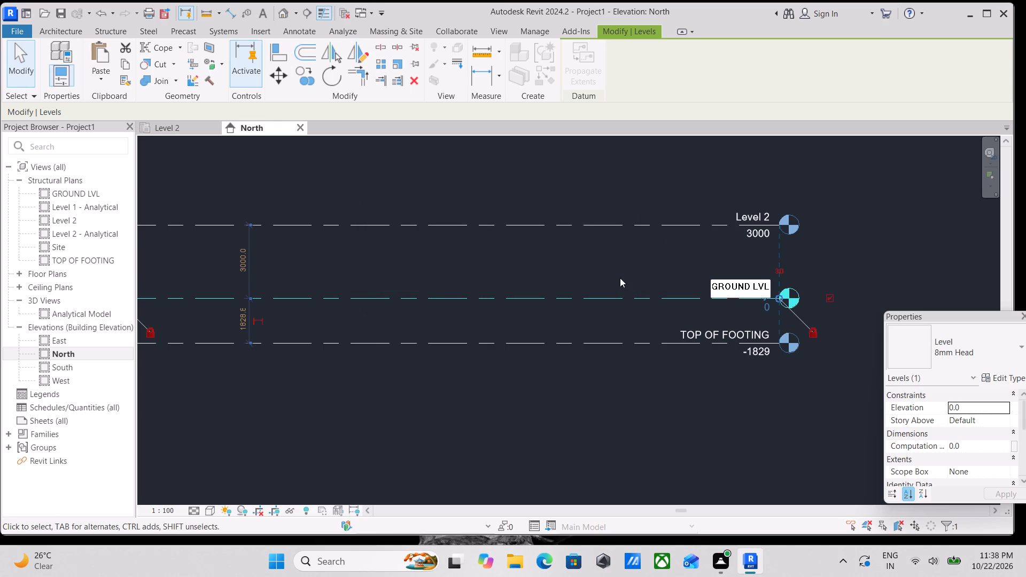
middle_drag(636, 279, 654, 346)
key(Escape)
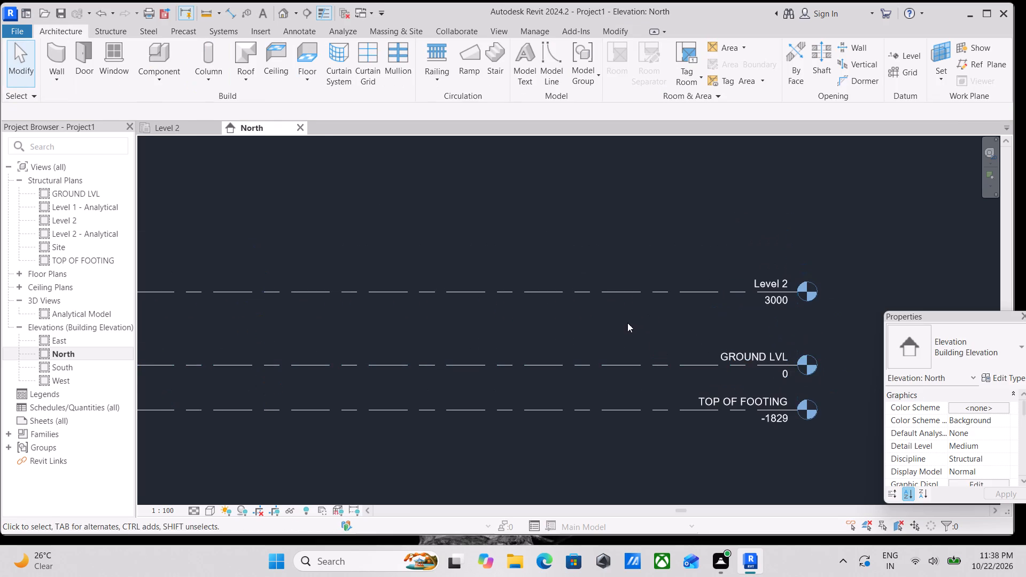
Place an aligned dimension between Level 2 and GROUND LVL.
middle_drag(627, 323, 767, 315)
text(DI)
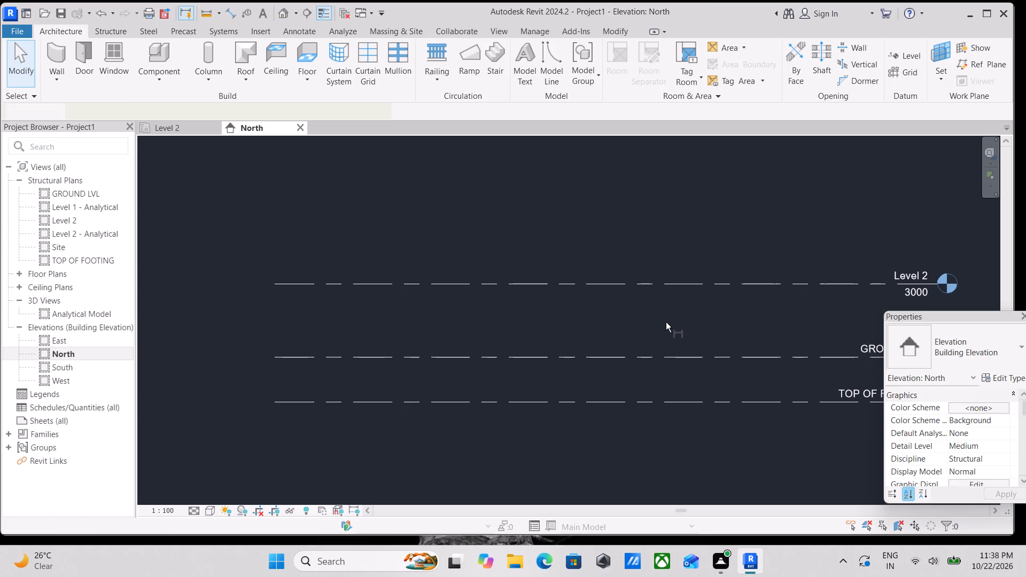
click(652, 285)
click(658, 355)
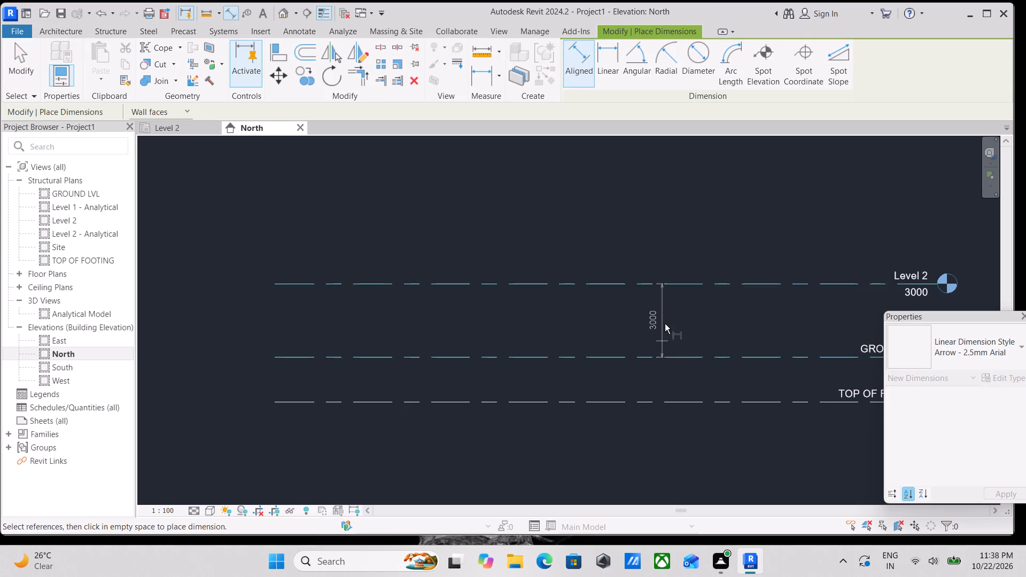
click(664, 309)
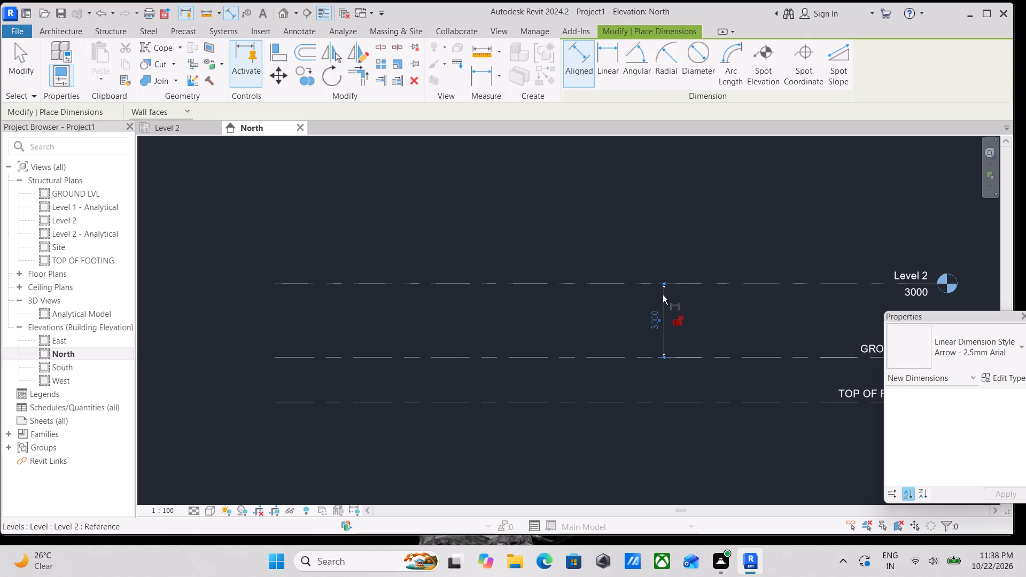
key(Escape)
key(Escape)
Set the distance between GROUND LVL and Level 2 to 10' by moving Level 2.
click(697, 285)
click(656, 320)
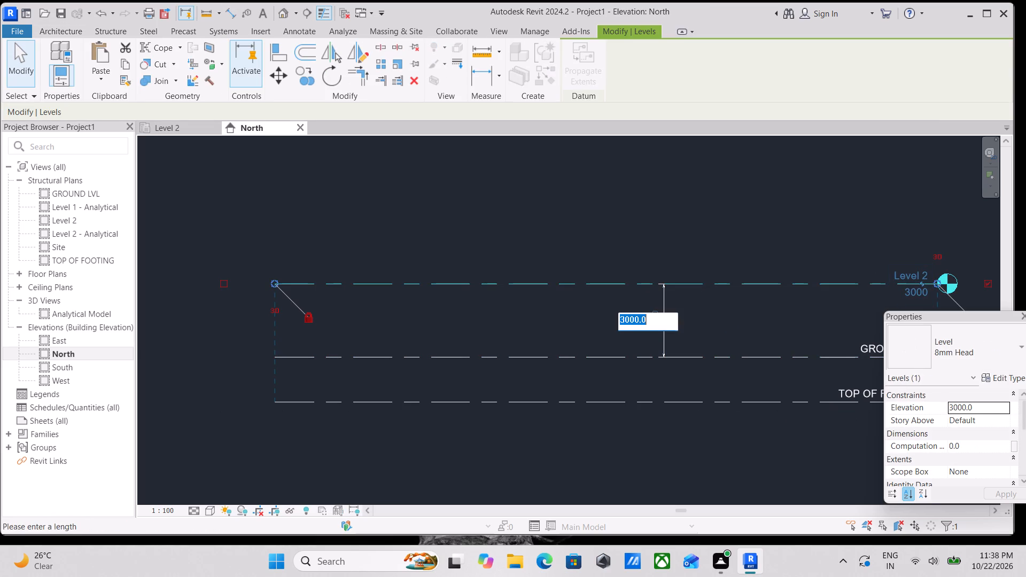
text(10')
key(Return)
scroll(662, 320, down, 2)
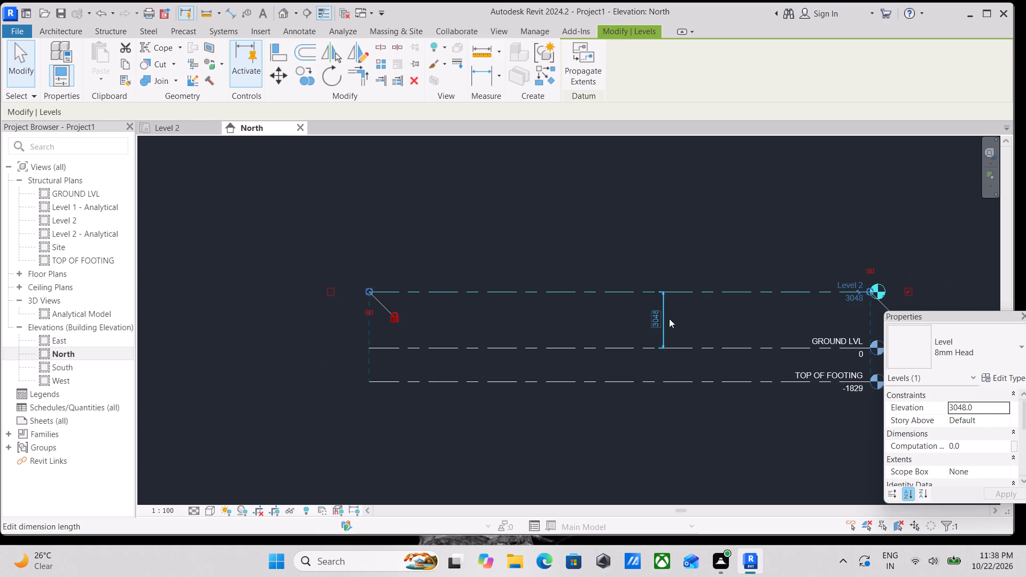
key(Escape)
Rename Level 2 to FIRST FLOOR and rename its corresponding views as well.
middle_drag(720, 316, 626, 311)
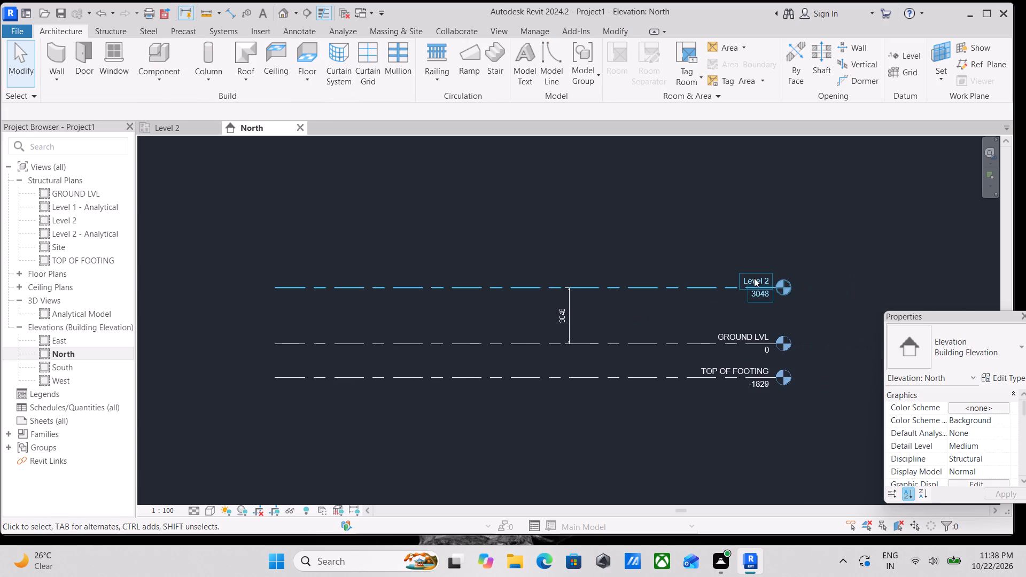
scroll(754, 278, up, 2)
double_click(754, 278)
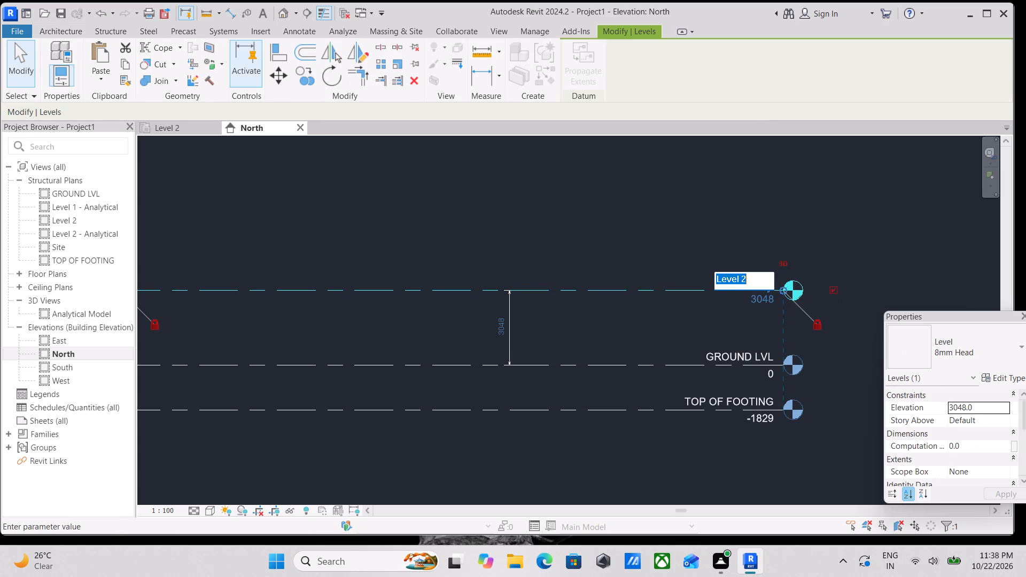
key(BackSpace)
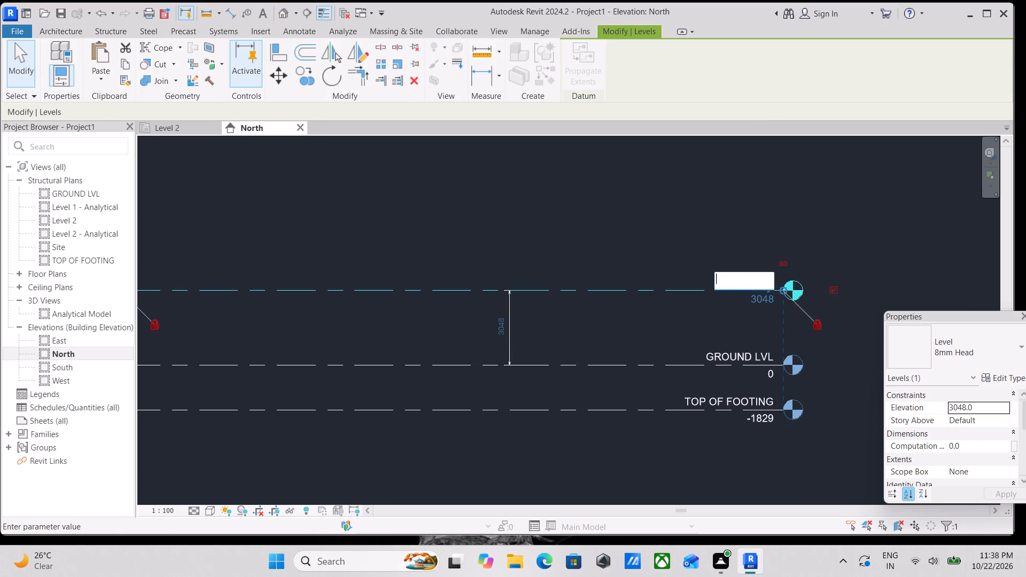
text(FIRST)
key(space)
text(FLOOT)
key(BackSpace)
key(r)
key(Return)
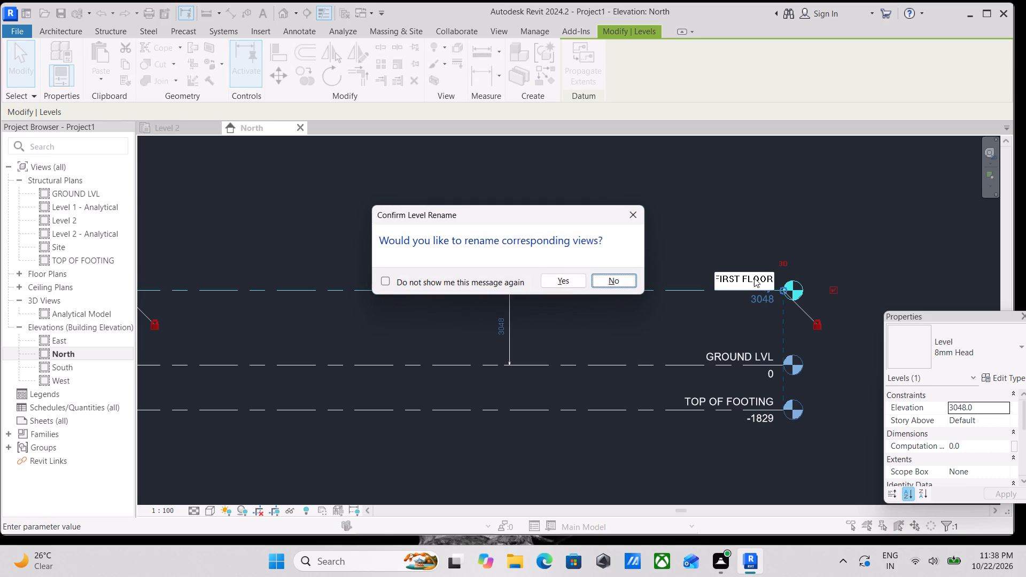
click(556, 282)
scroll(558, 283, down, 2)
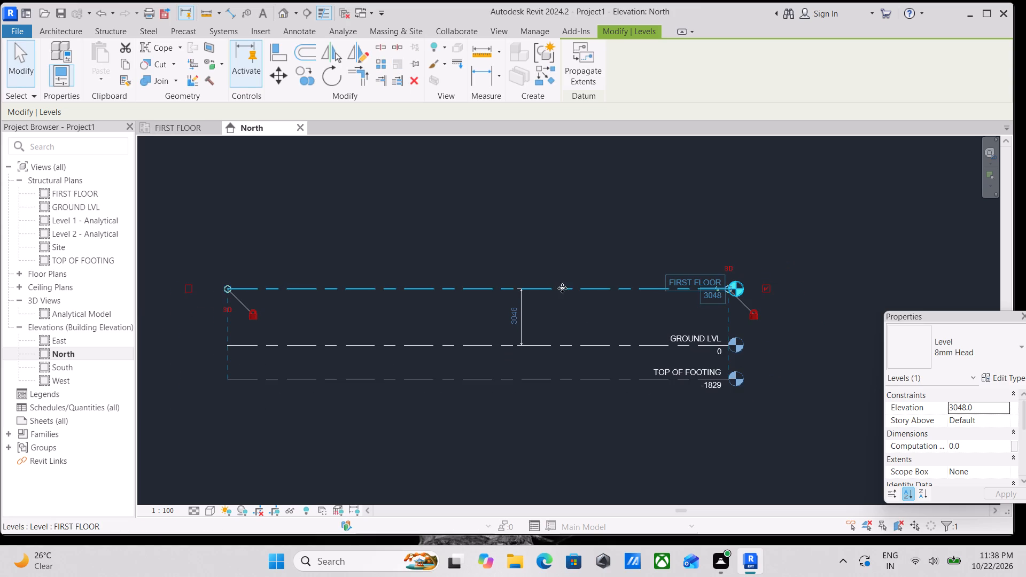
key(Escape)
scroll(624, 302, down, 2)
middle_drag(624, 302, 695, 306)
key(Escape)
Delete the aligned dimension between FIRST FLOOR and GROUND LVL.
scroll(624, 293, up, 2)
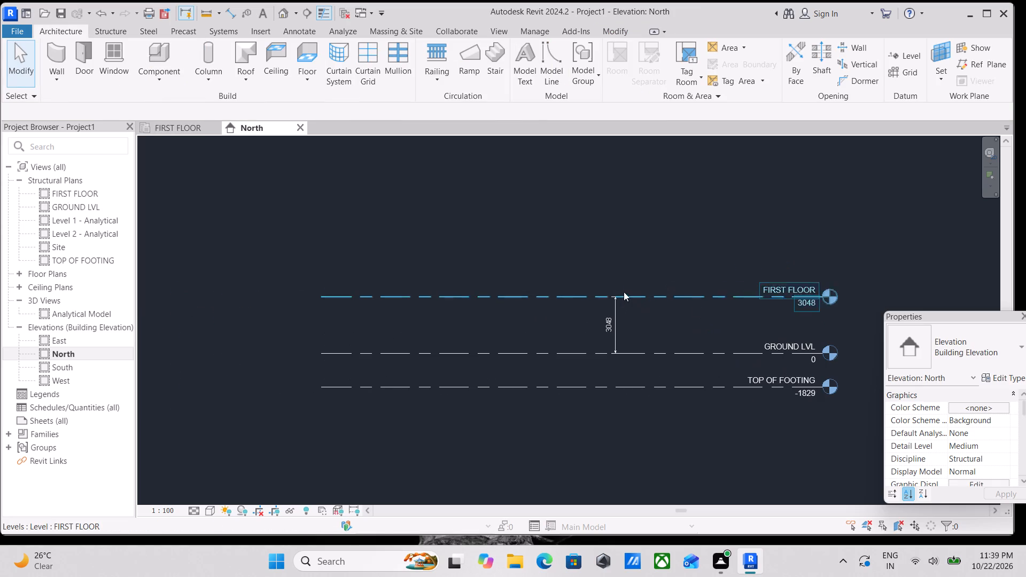
scroll(623, 257, down, 1)
middle_drag(624, 264, 639, 319)
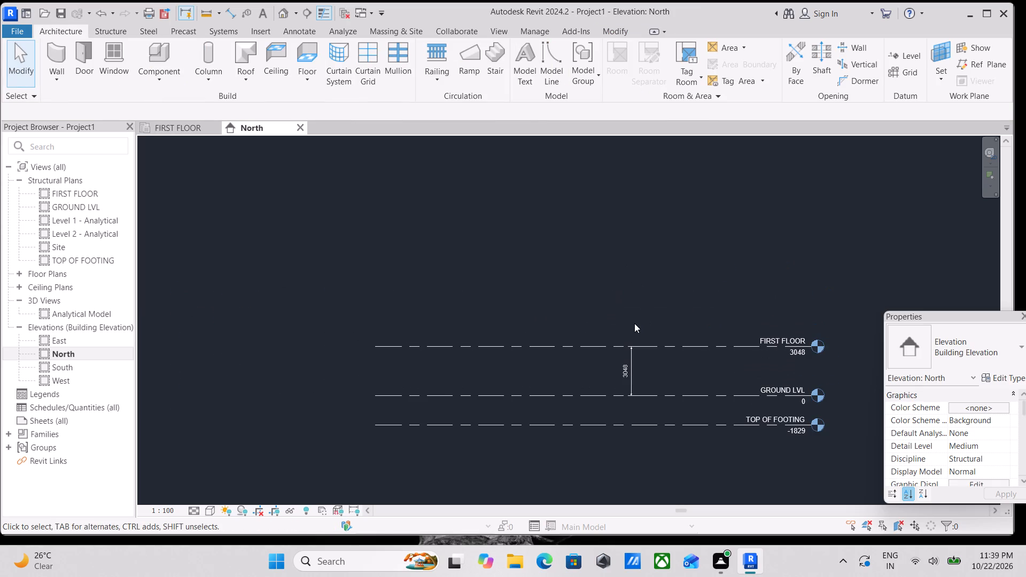
scroll(622, 376, up, 2)
right_click(637, 372)
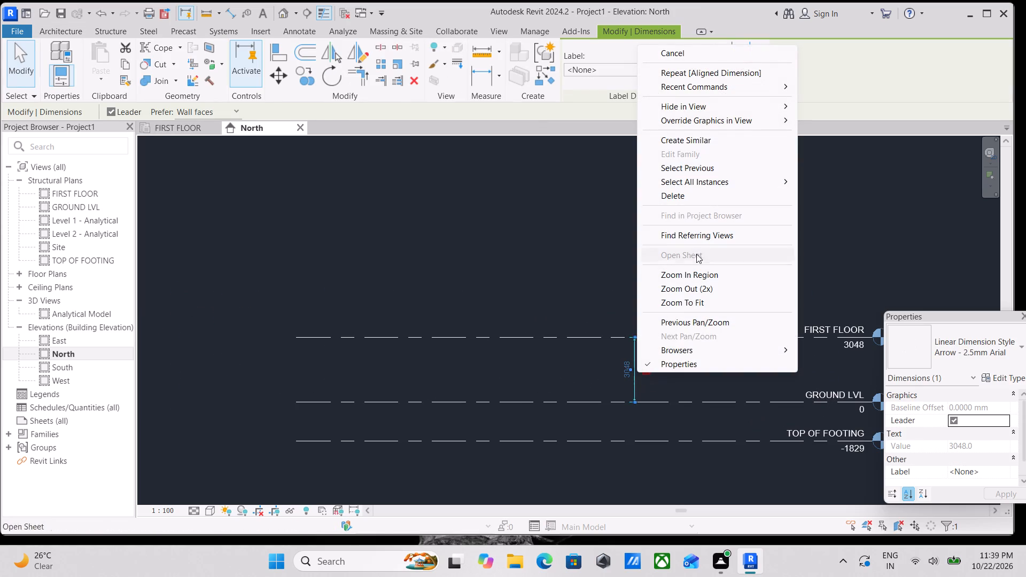
click(680, 196)
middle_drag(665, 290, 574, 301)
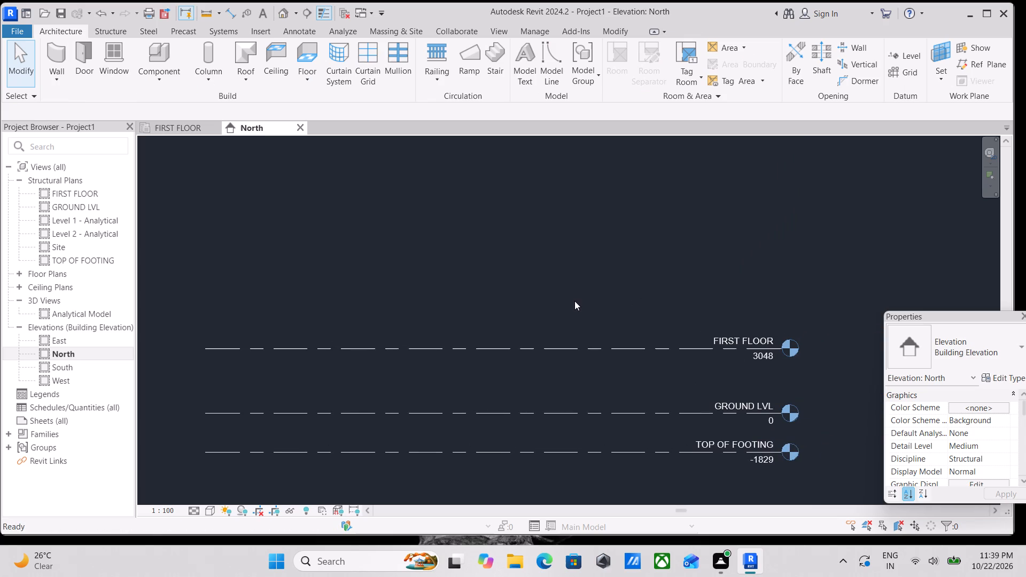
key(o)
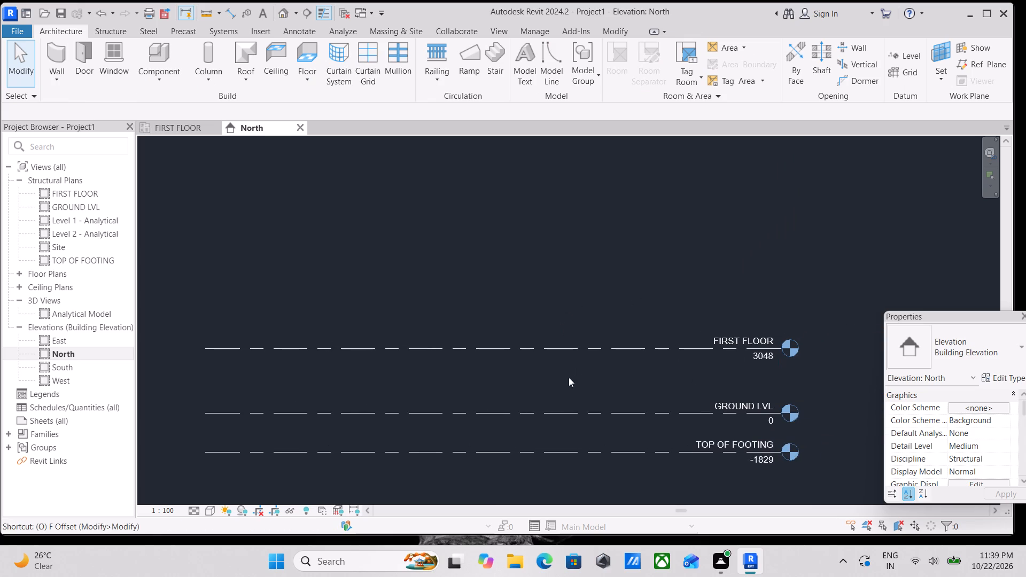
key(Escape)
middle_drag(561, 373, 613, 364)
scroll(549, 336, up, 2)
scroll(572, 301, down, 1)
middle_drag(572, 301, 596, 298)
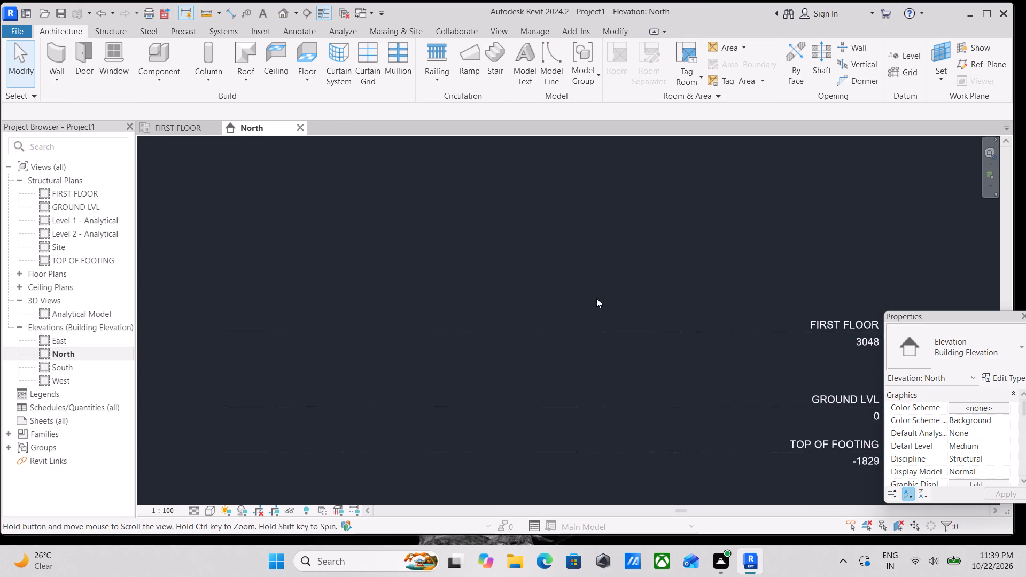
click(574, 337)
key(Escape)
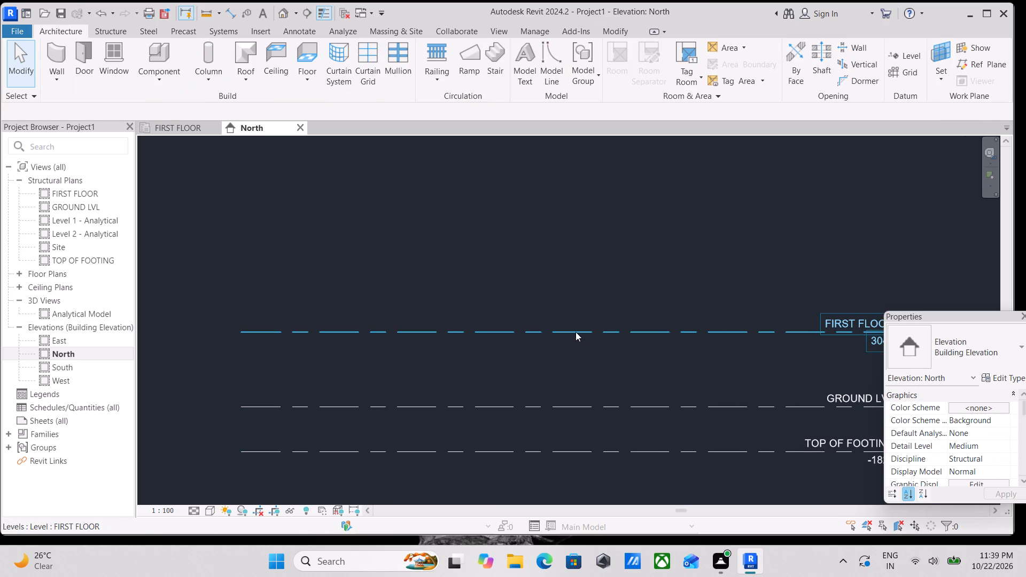
Create a new level 10' above FIRST FLOOR by picking the FIRST FLOOR line with a 10' offset.
text(LL)
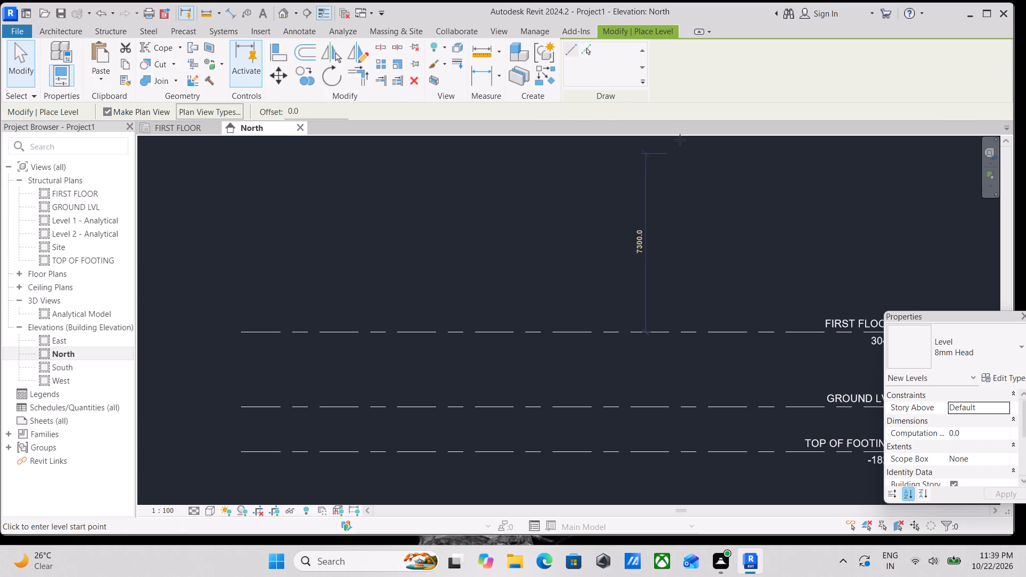
click(582, 48)
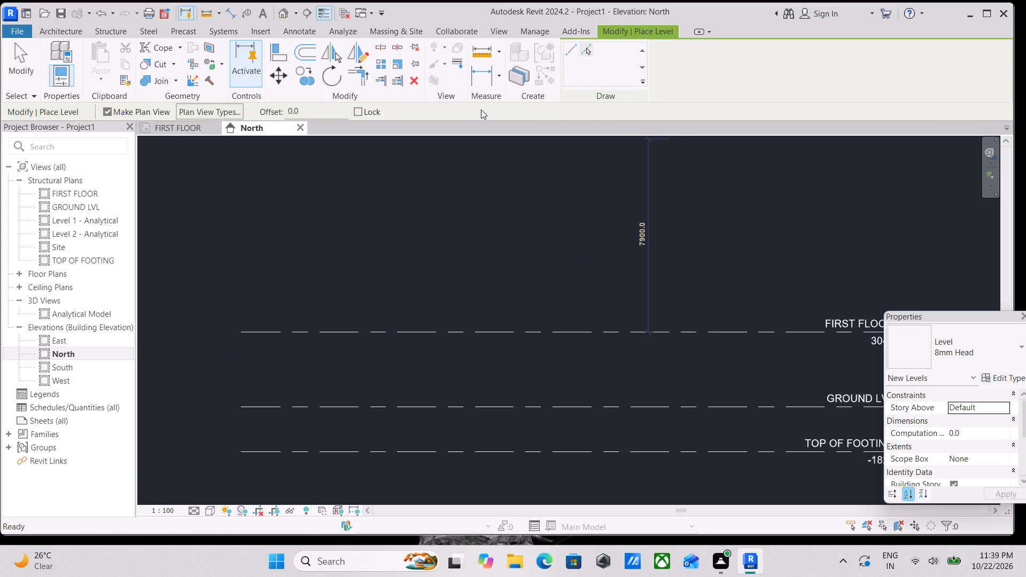
drag(308, 113, 226, 104)
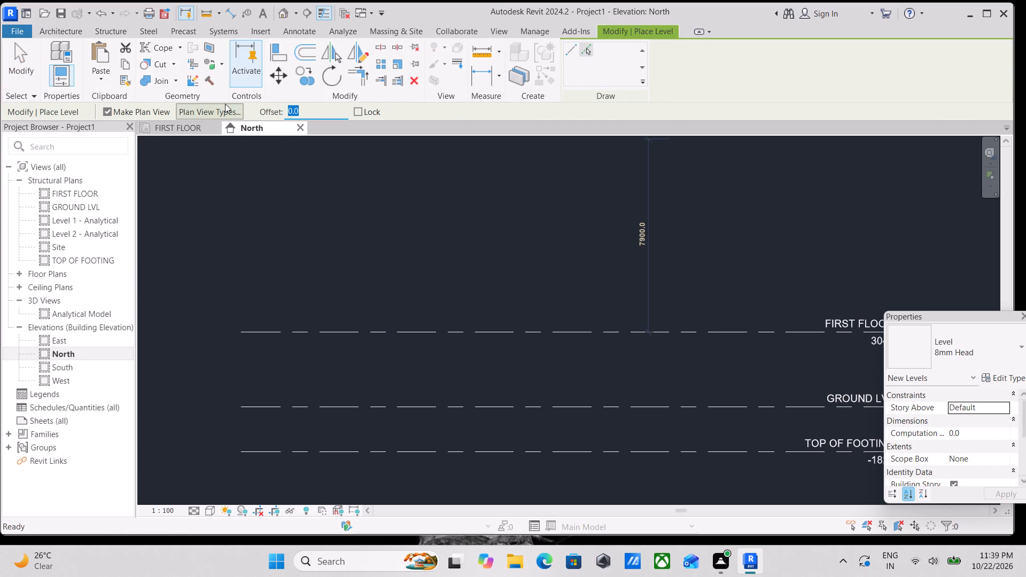
key(2)
click(310, 115)
drag(309, 115, 283, 108)
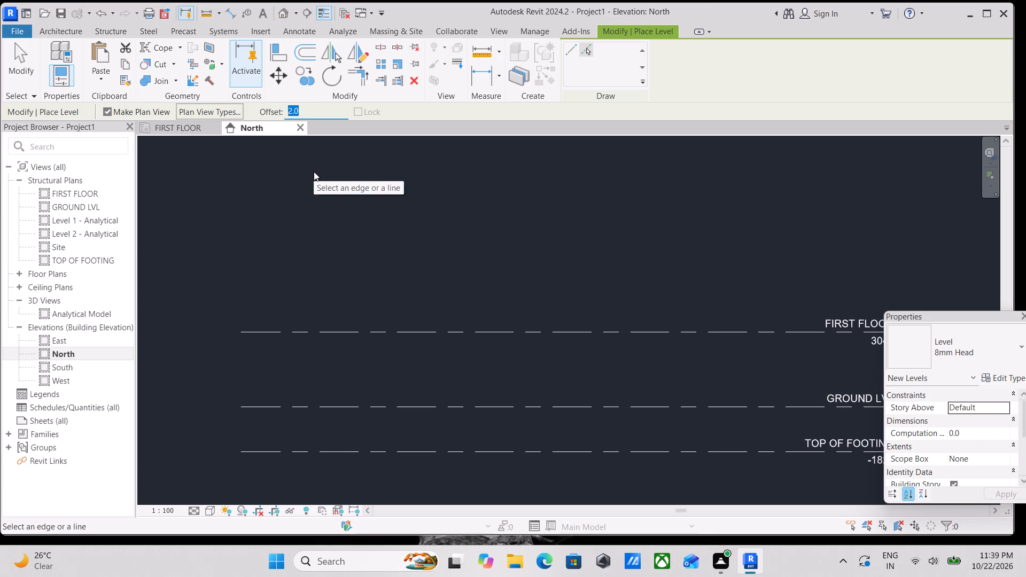
text(10')
key(Return)
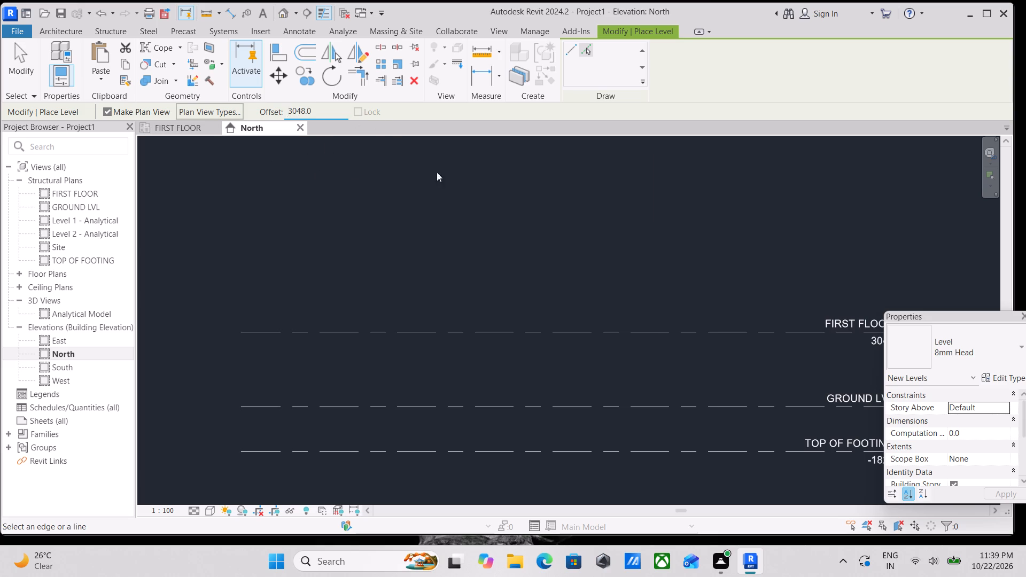
click(548, 332)
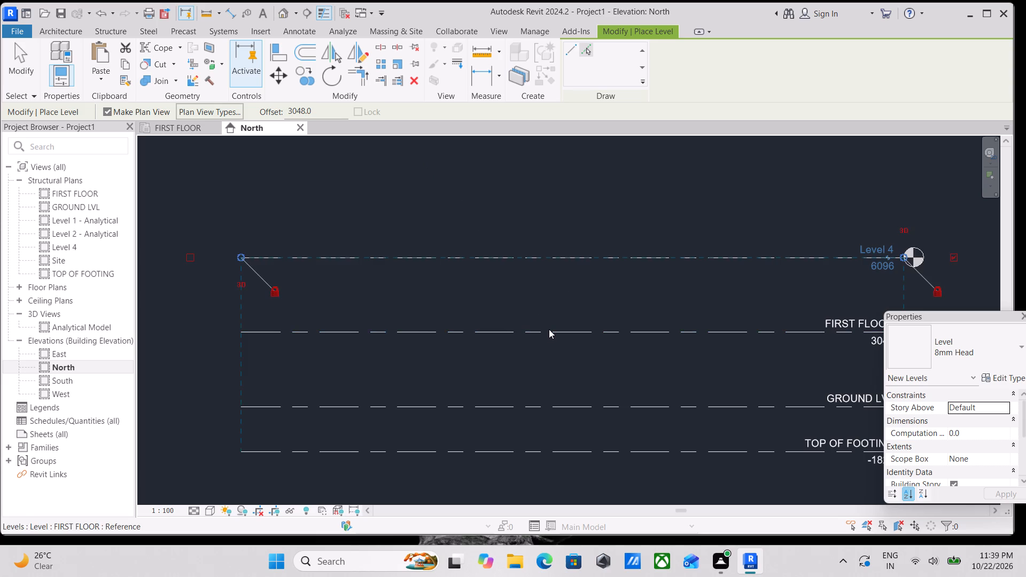
middle_drag(571, 216, 529, 193)
key(Escape)
scroll(838, 233, up, 2)
key(Escape)
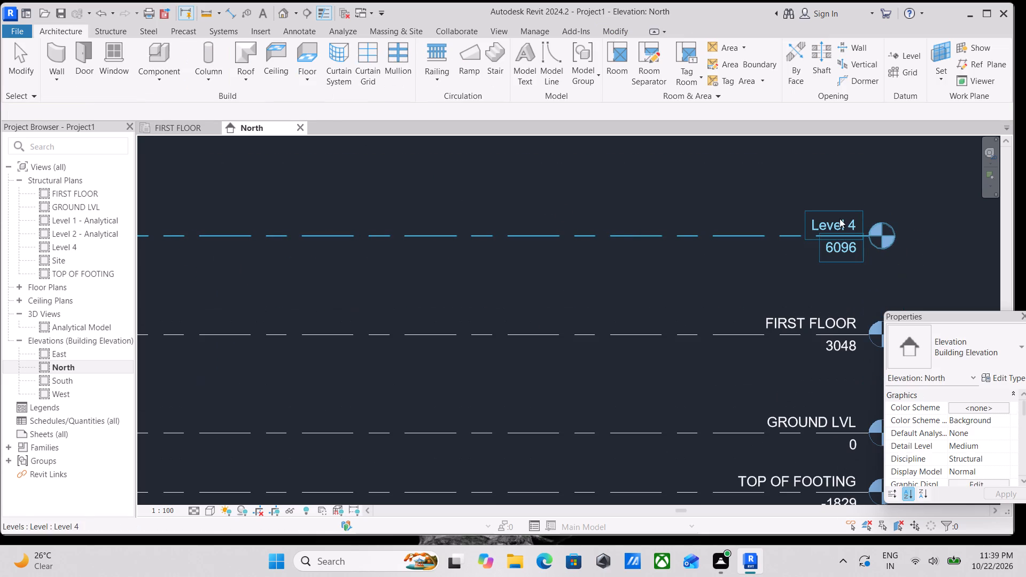
Rename the new top level to SECOND FLR and rename its corresponding views as well.
double_click(840, 219)
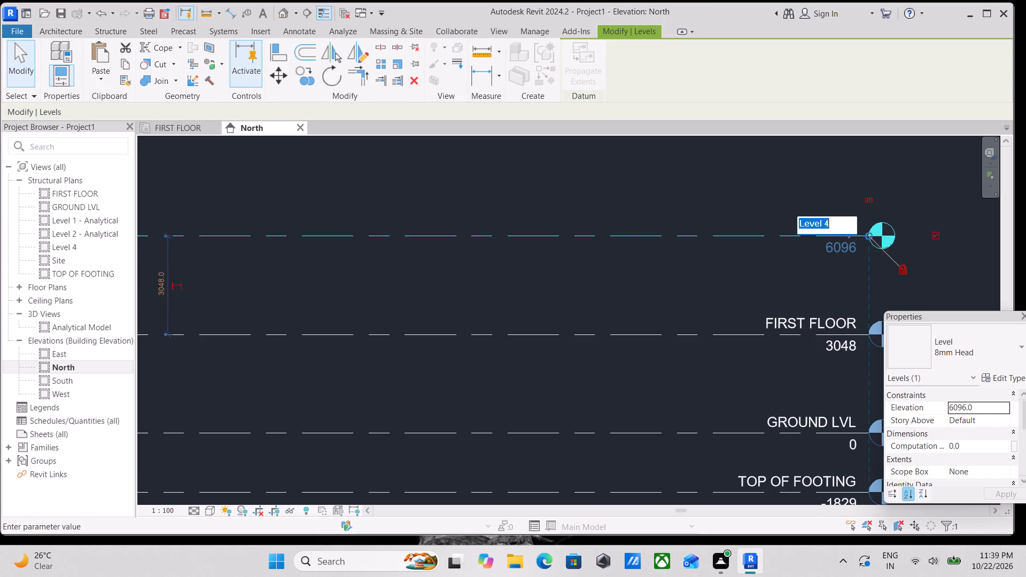
text(SEC)
text(OND)
key(space)
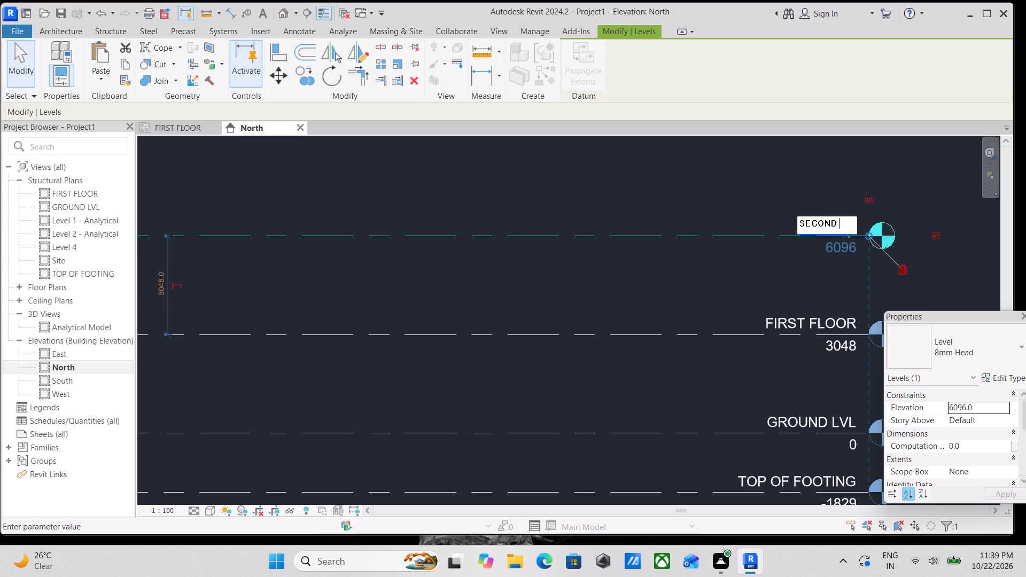
text(FL)
key(r)
key(Return)
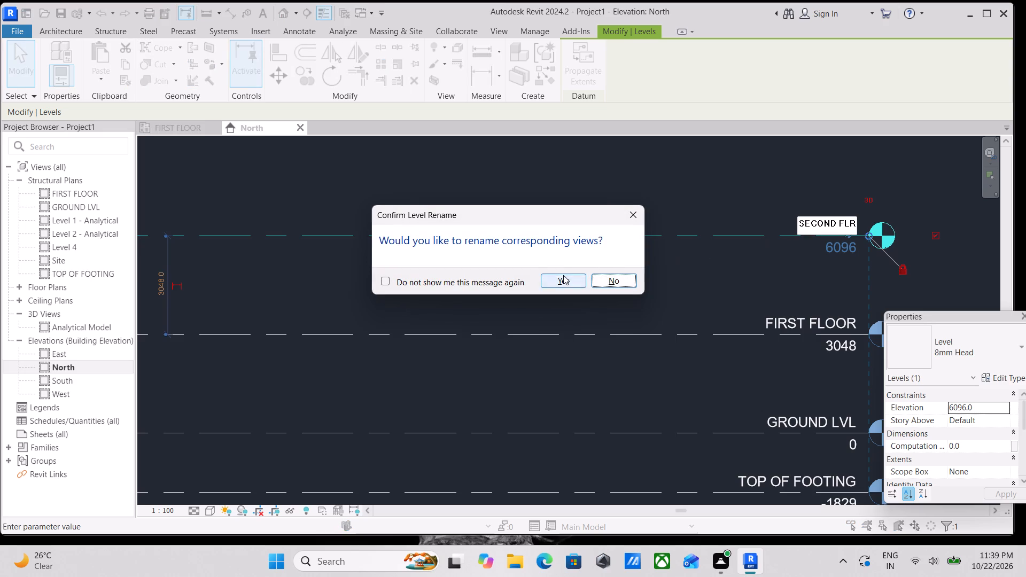
click(563, 275)
scroll(563, 275, down, 3)
middle_drag(570, 284, 615, 163)
key(Escape)
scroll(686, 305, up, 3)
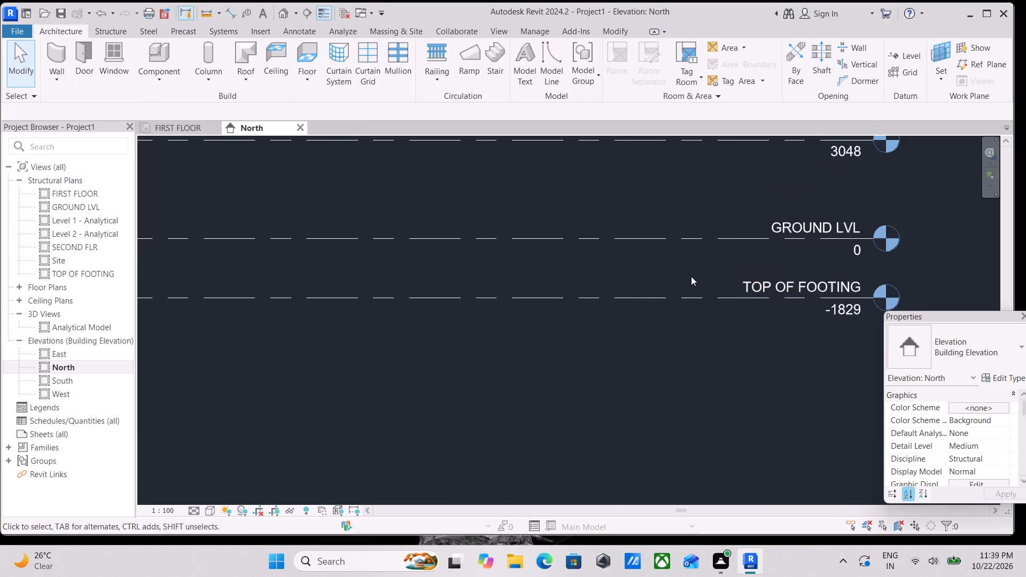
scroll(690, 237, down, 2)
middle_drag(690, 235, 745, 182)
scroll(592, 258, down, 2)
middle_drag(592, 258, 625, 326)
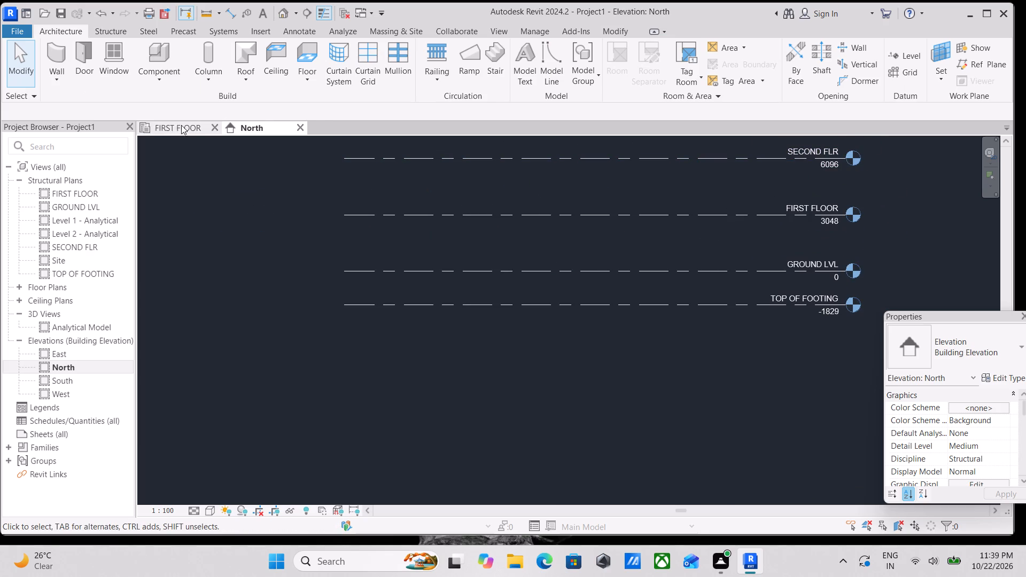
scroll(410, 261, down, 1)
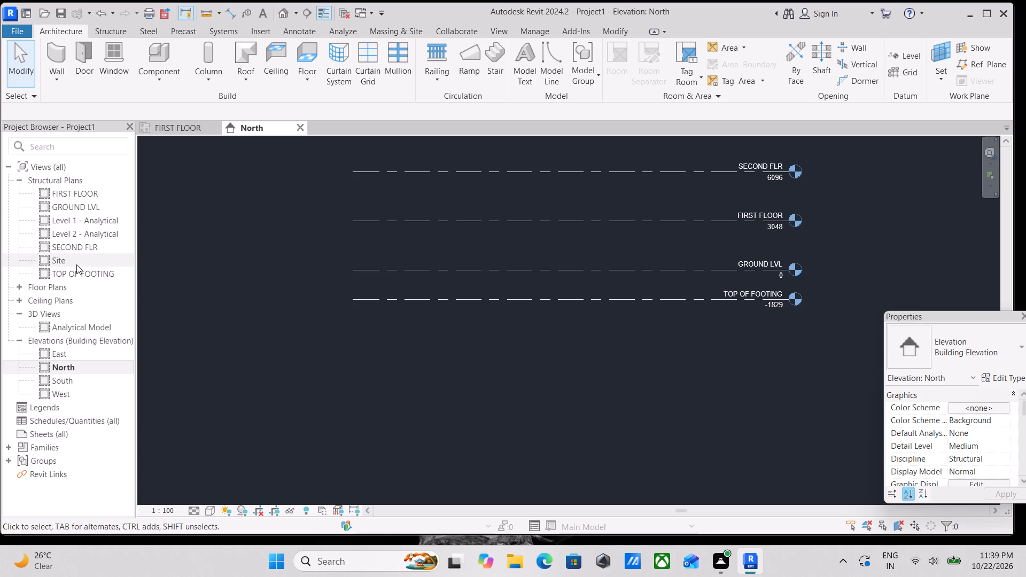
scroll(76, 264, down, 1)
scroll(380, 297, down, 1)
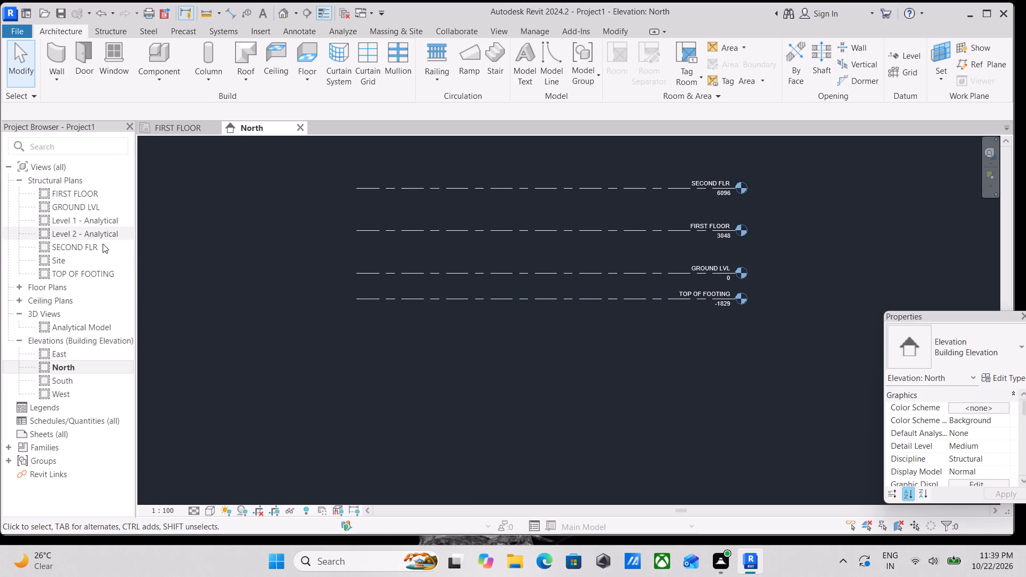
Open the TOP OF FOOTING structural plan and bring all four elevation markers into view.
double_click(96, 272)
scroll(452, 299, down, 1)
middle_drag(452, 298, 223, 285)
middle_drag(261, 183, 384, 212)
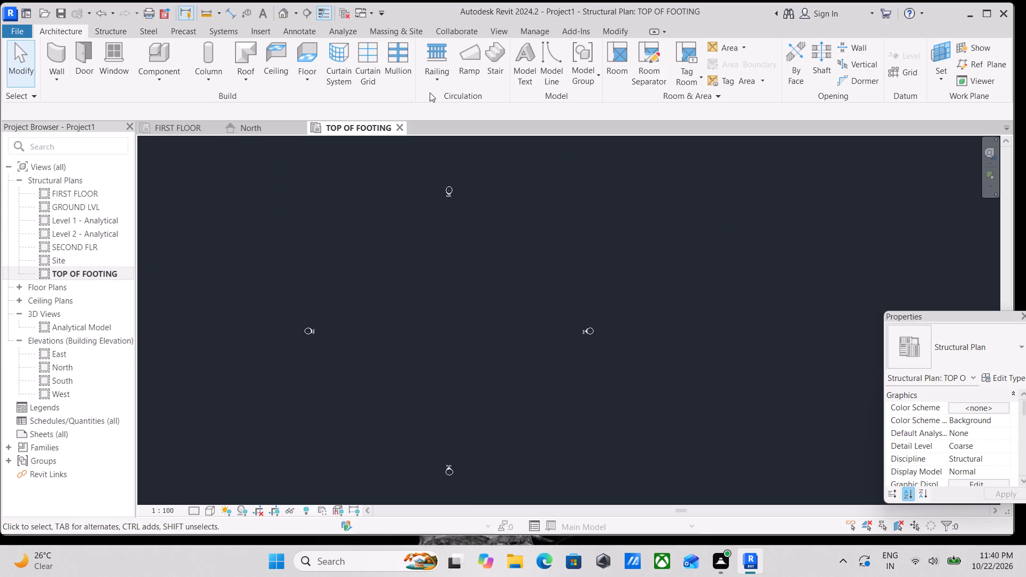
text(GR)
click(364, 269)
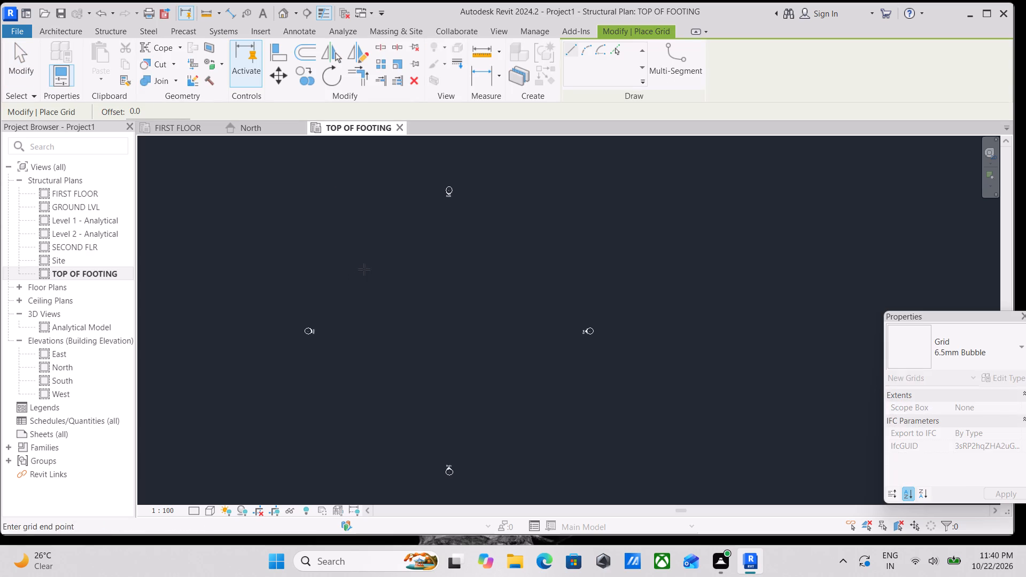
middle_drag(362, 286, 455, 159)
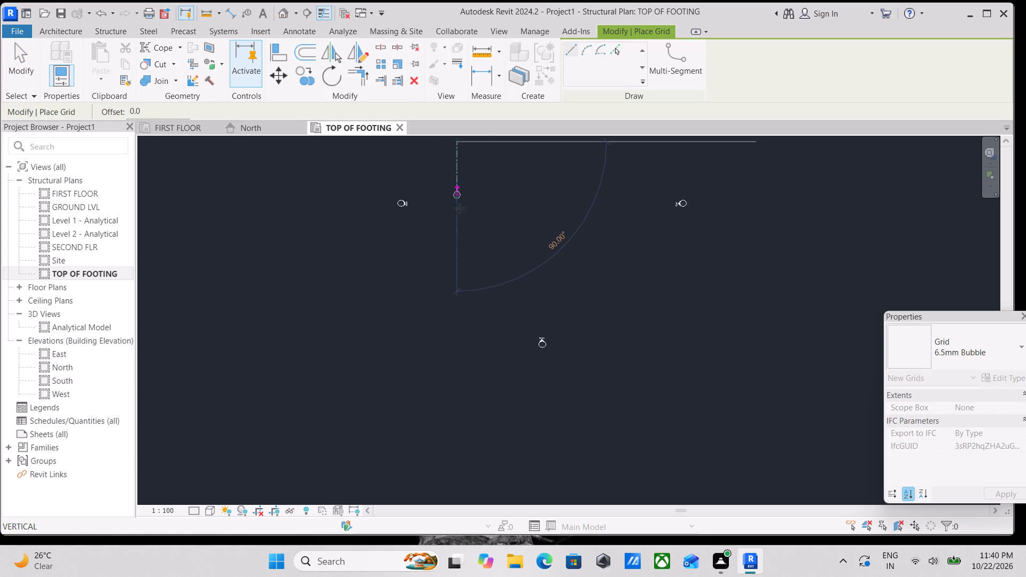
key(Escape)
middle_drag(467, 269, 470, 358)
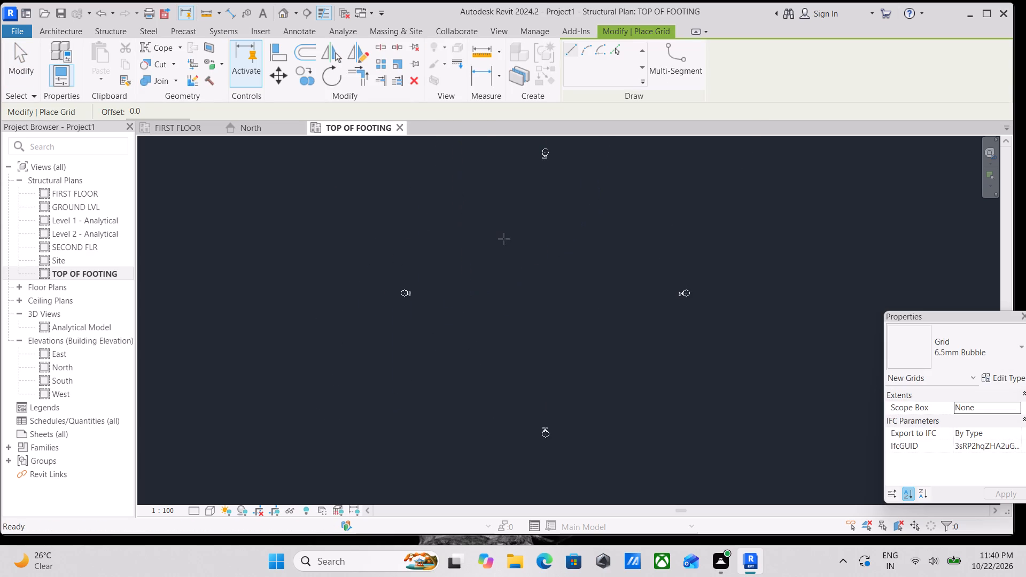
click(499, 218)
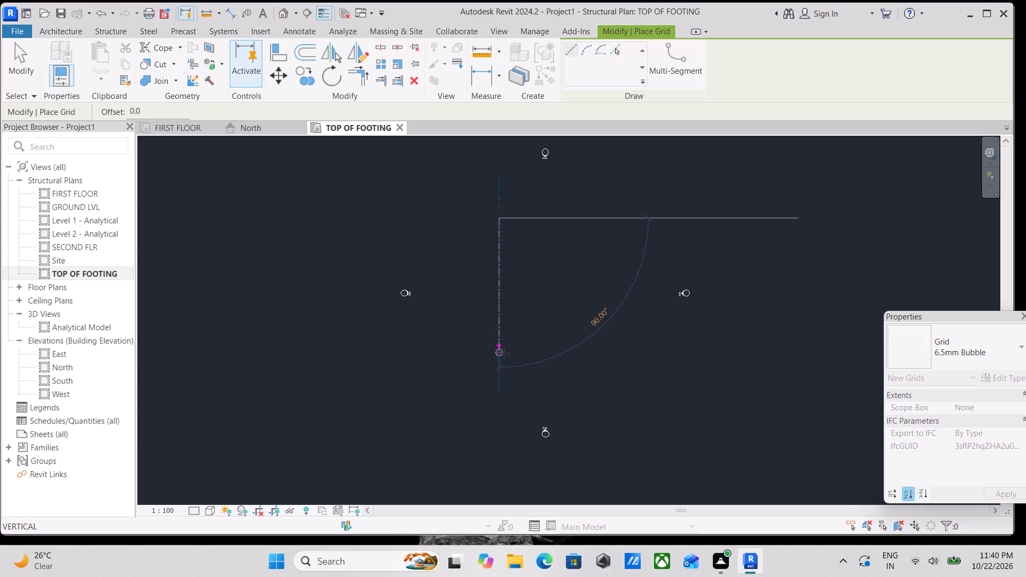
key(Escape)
Draw the first vertical grid line from bottom to top between the elevation markers, just west of the north-south marker axis.
drag(495, 378, 496, 370)
click(496, 208)
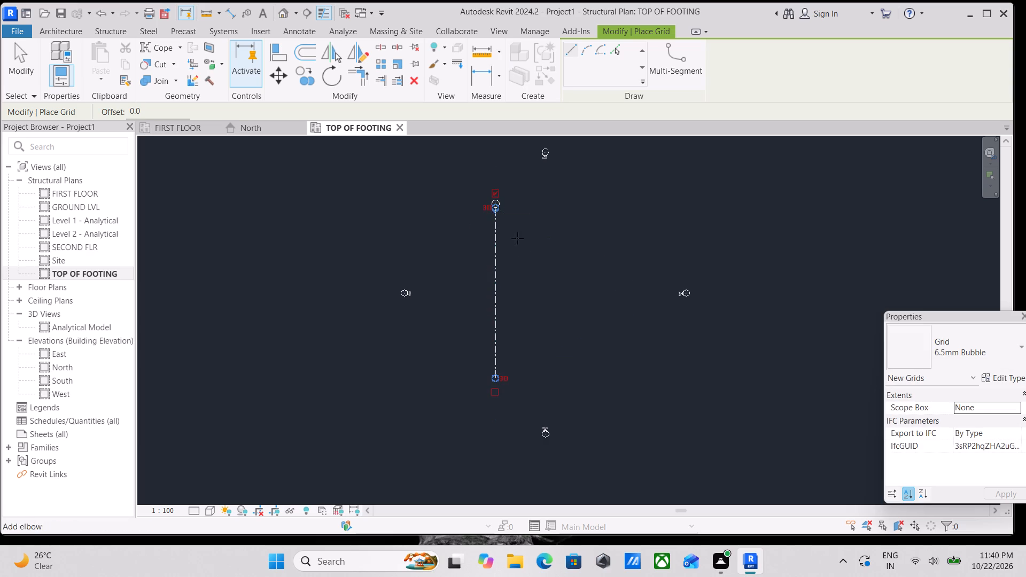
key(Escape)
scroll(500, 233, up, 2)
key(Escape)
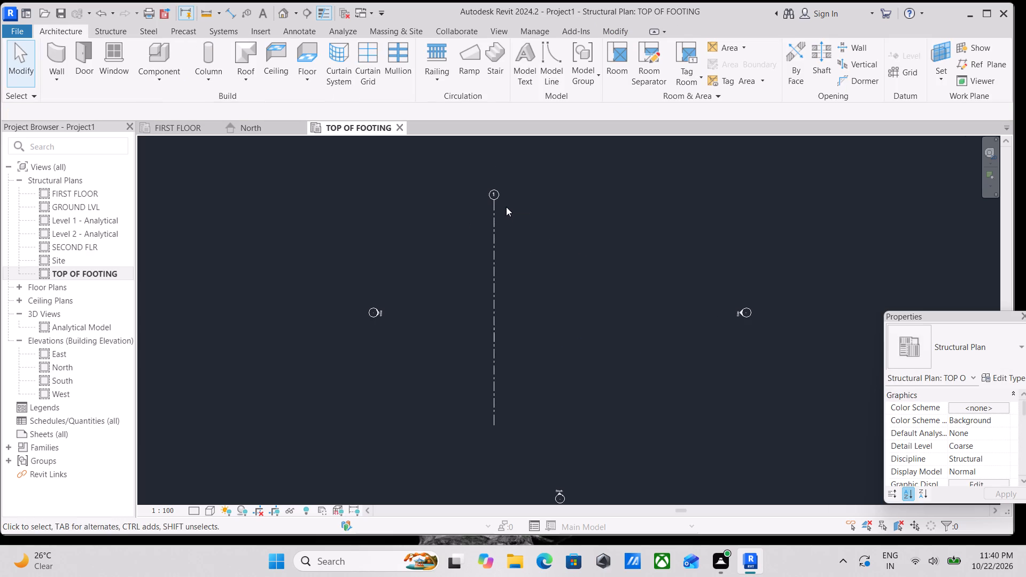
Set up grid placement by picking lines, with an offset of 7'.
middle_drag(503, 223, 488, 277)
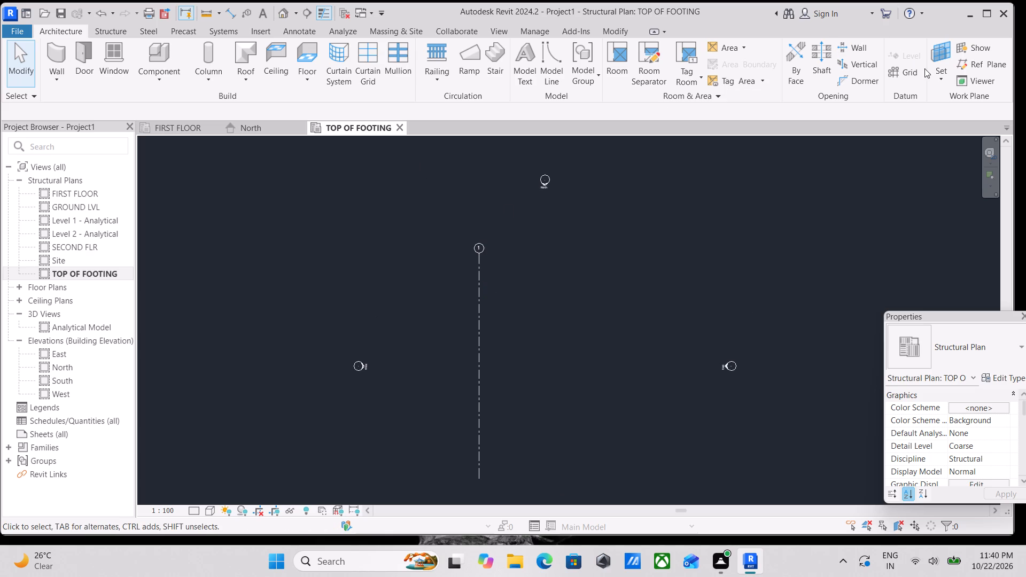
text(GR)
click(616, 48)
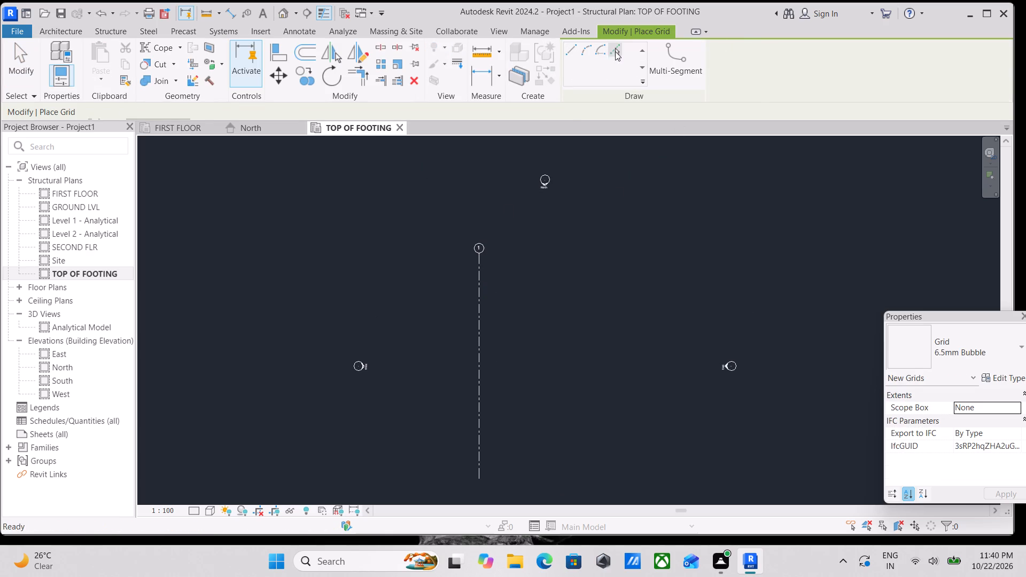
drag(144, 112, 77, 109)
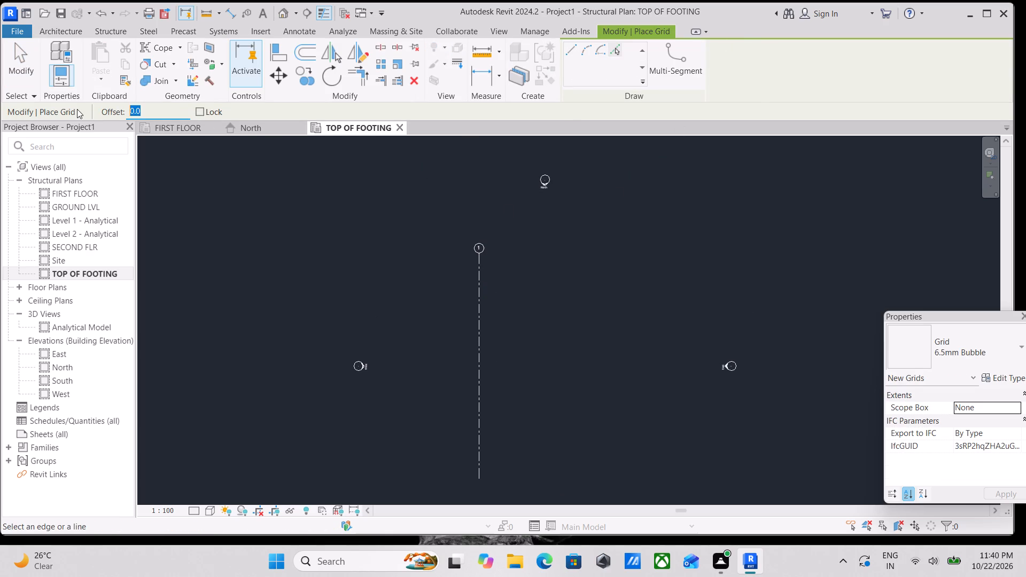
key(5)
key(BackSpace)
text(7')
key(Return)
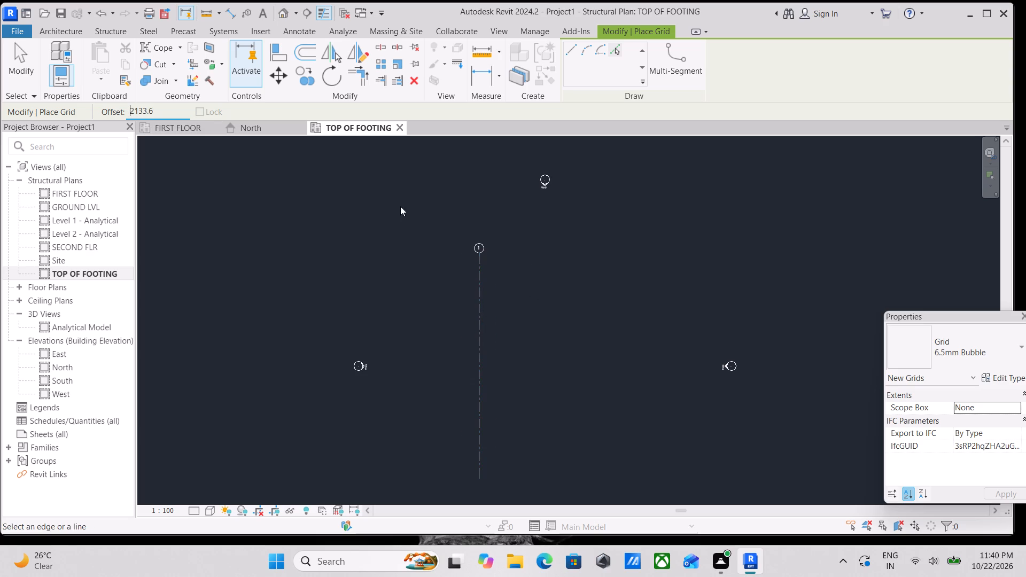
Add four more vertical grids east of the first at 4000 mm spacing by picking each preceding grid line with a 4000 mm offset.
drag(158, 112, 110, 108)
text(4000)
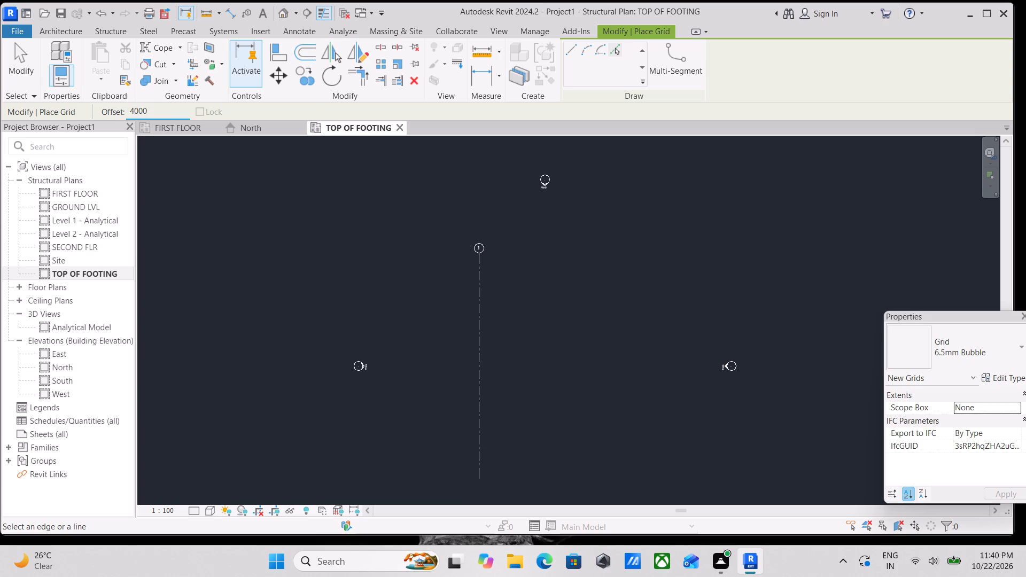
text(MM)
key(Return)
key(Return)
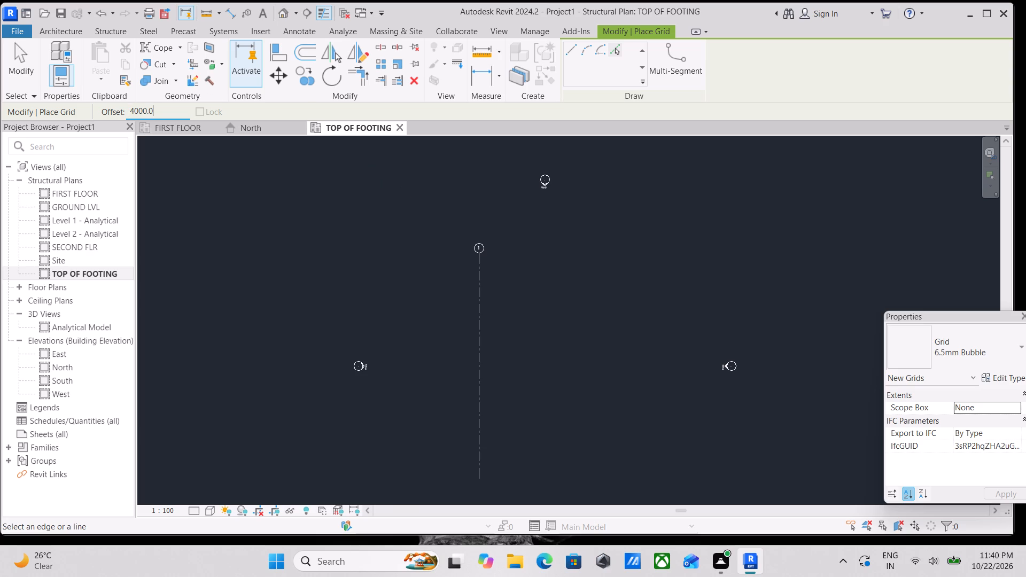
click(162, 106)
drag(160, 107, 105, 110)
text(400)
text(0MM)
key(Return)
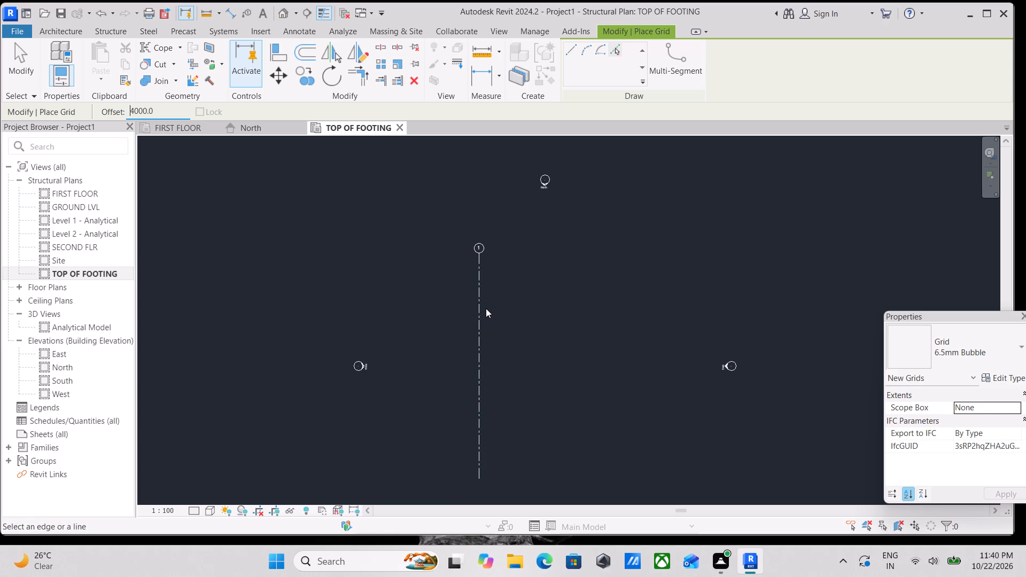
click(486, 308)
click(483, 301)
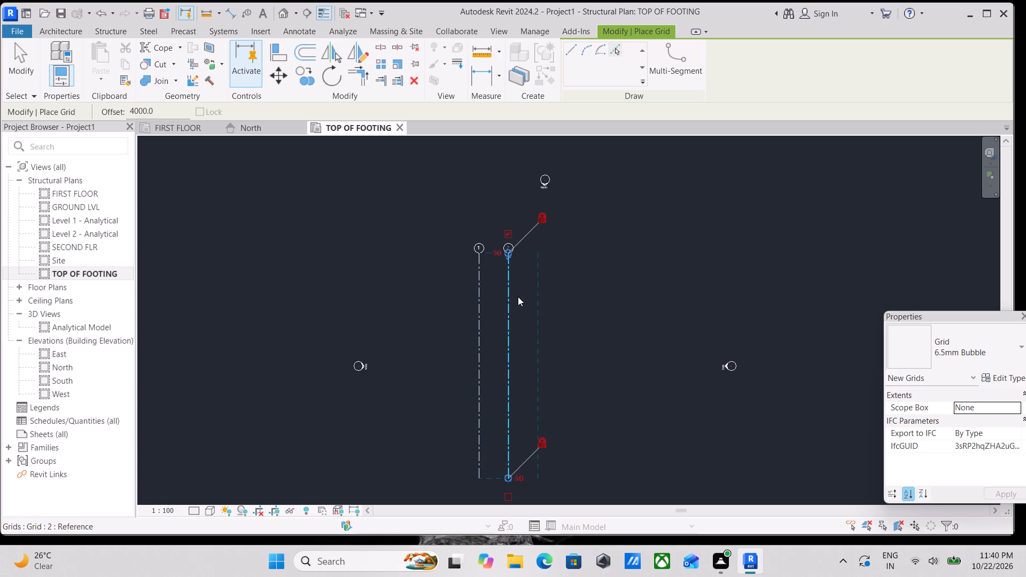
click(509, 299)
click(540, 301)
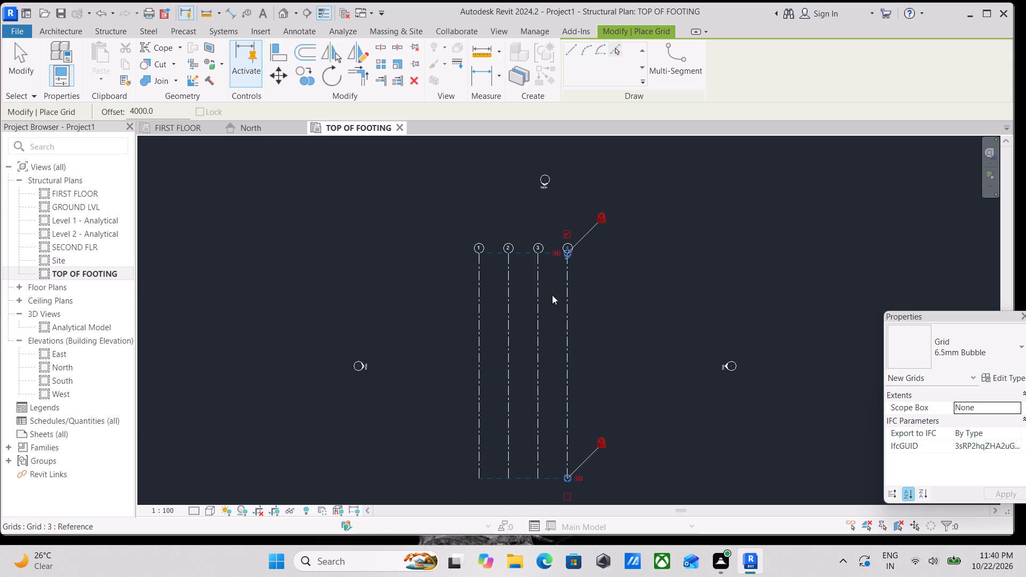
scroll(567, 271, up, 2)
click(570, 305)
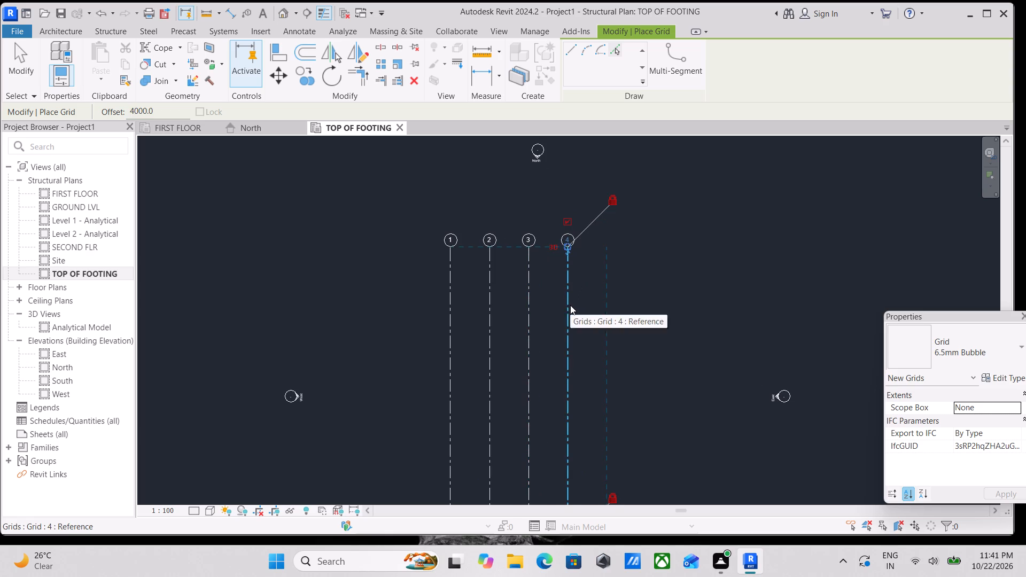
key(Escape)
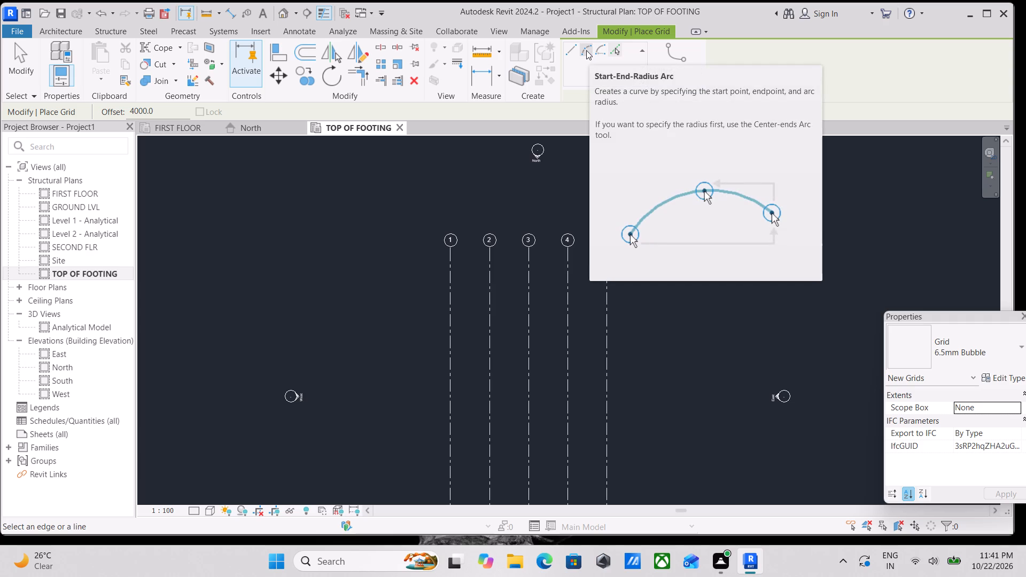
middle_drag(621, 323, 633, 260)
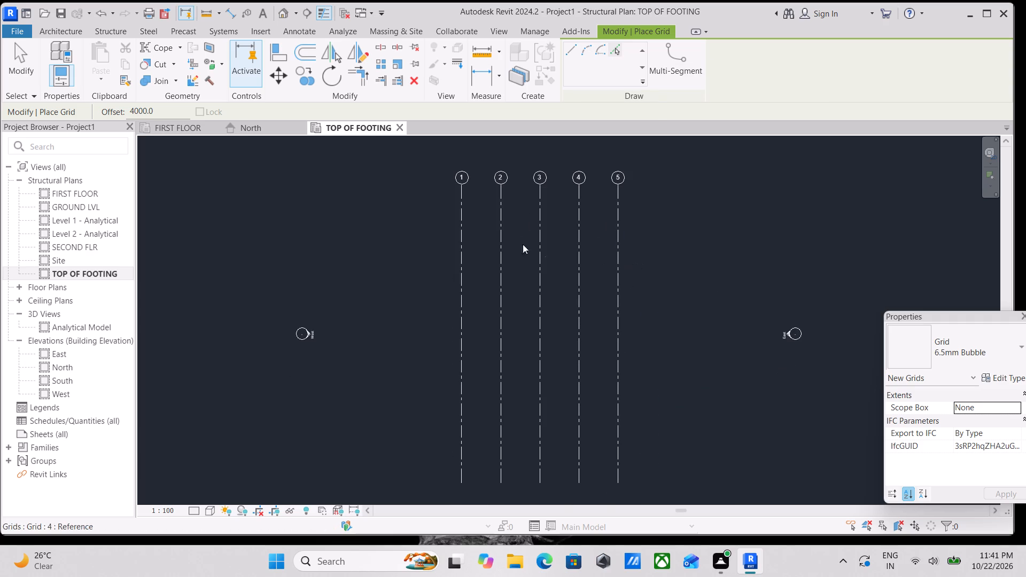
middle_drag(444, 259, 444, 304)
key(Escape)
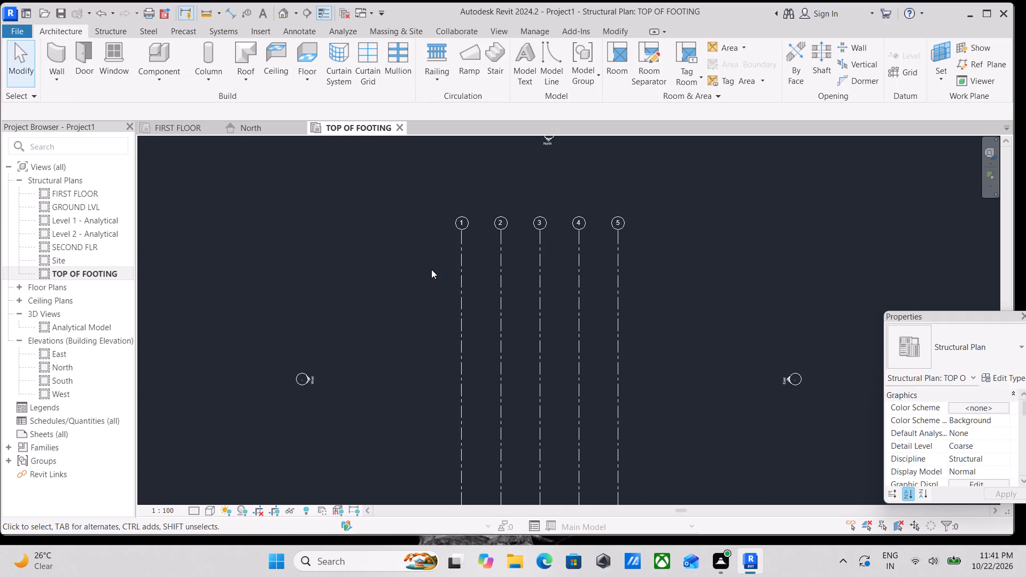
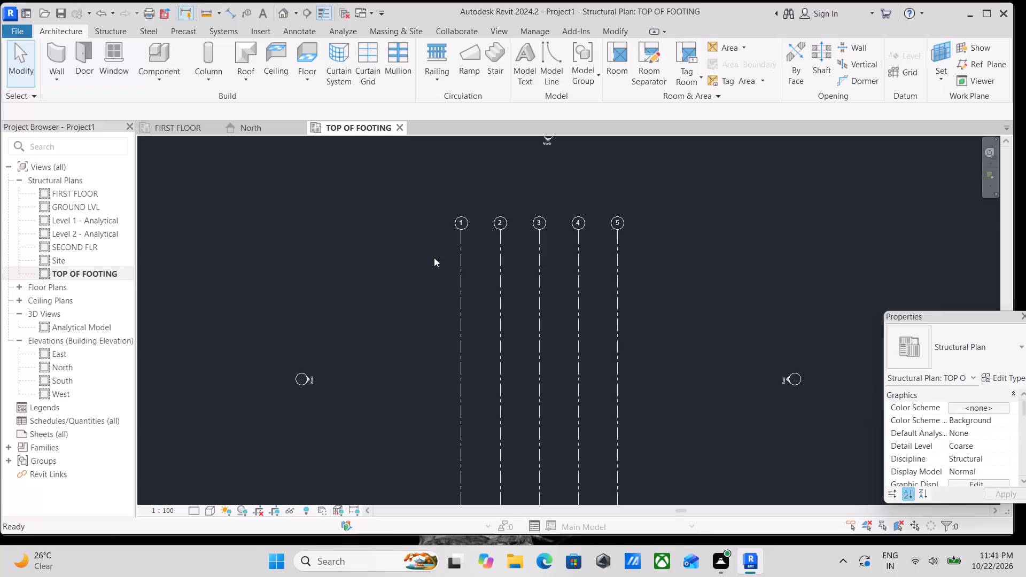
Draw a horizontal grid line across all five vertical grids near their bubbles, from west of grid 1 to east of grid 5.
text(GR)
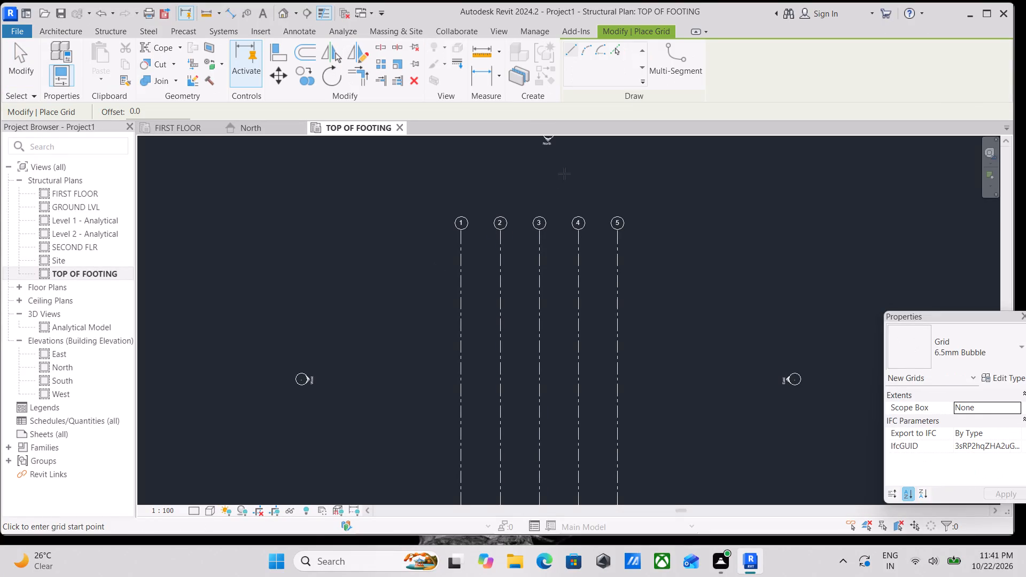
click(434, 283)
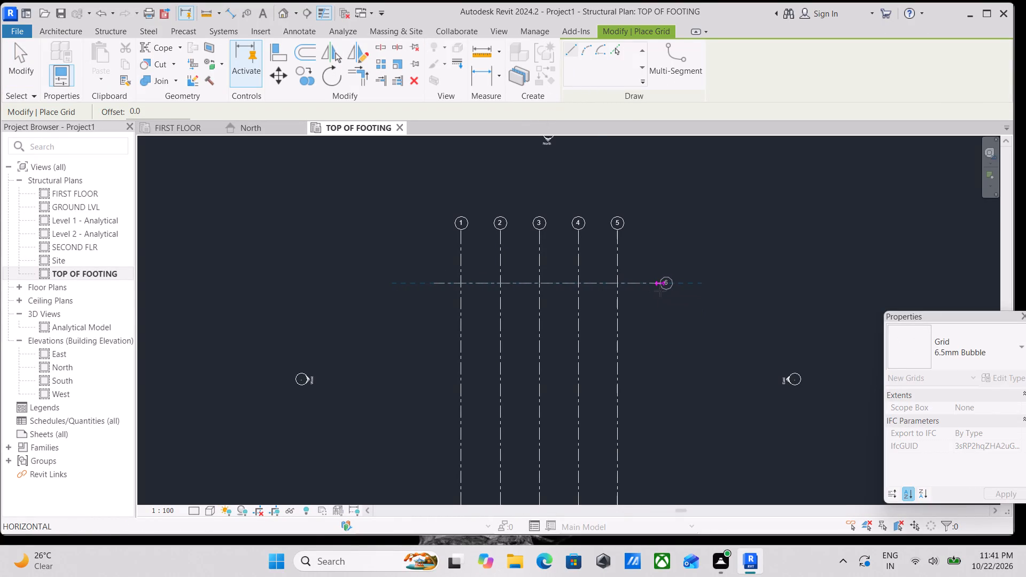
click(660, 291)
key(Escape)
scroll(672, 292, up, 4)
key(Escape)
key(Escape)
Rename the new horizontal grid line as A.
double_click(666, 280)
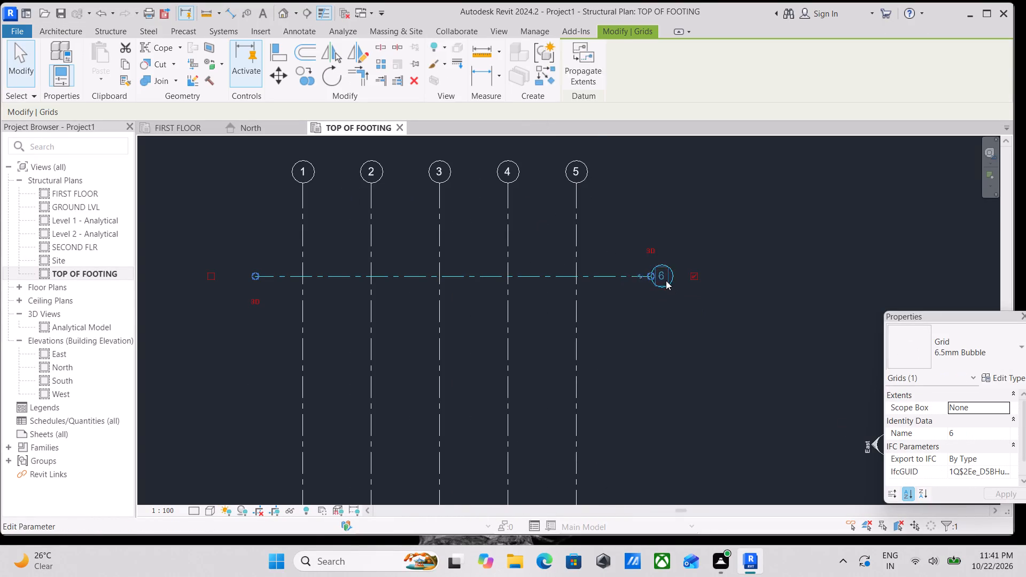
key(a)
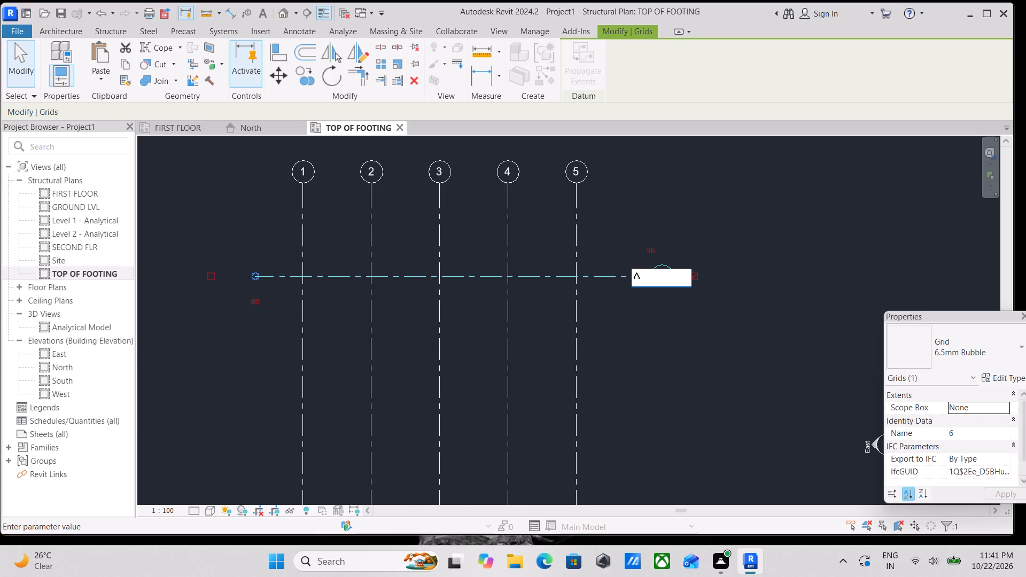
key(Return)
key(Return)
scroll(666, 280, down, 2)
key(Escape)
middle_drag(569, 289, 600, 274)
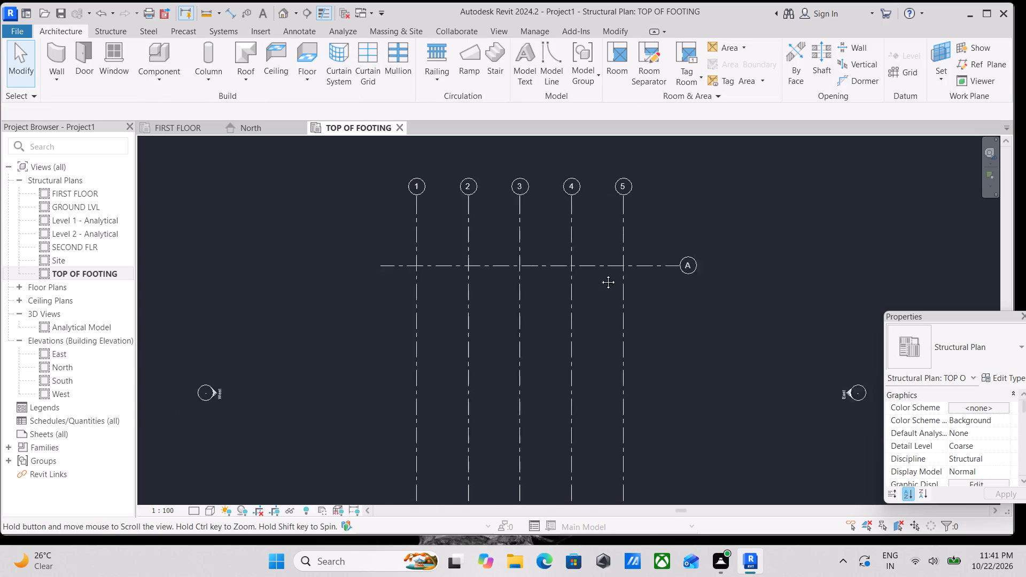
middle_drag(600, 274, 610, 267)
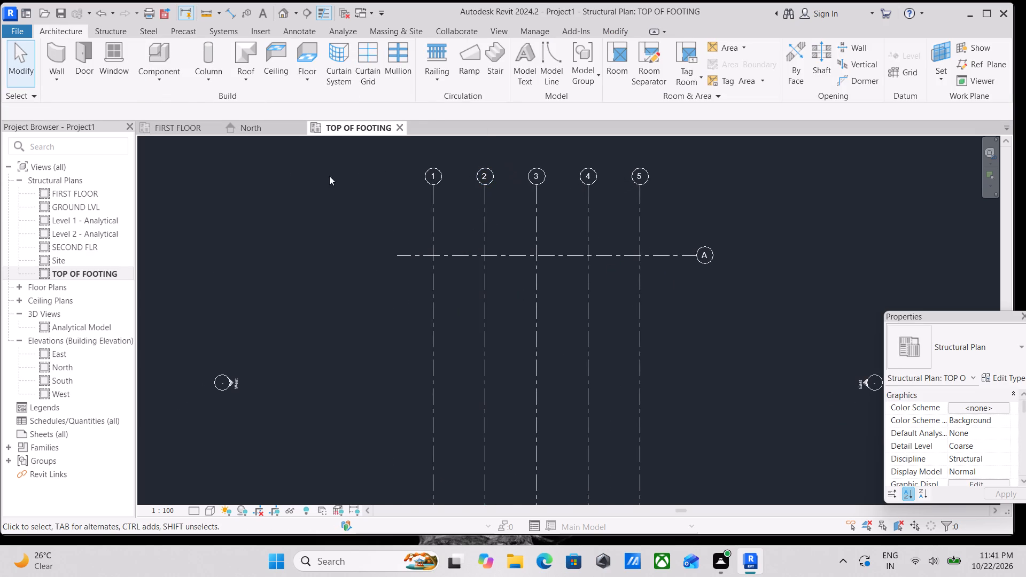
Add three horizontal grids south of grid A at 3500 mm spacing by picking each preceding grid line with a 3500 mm offset.
text(GR)
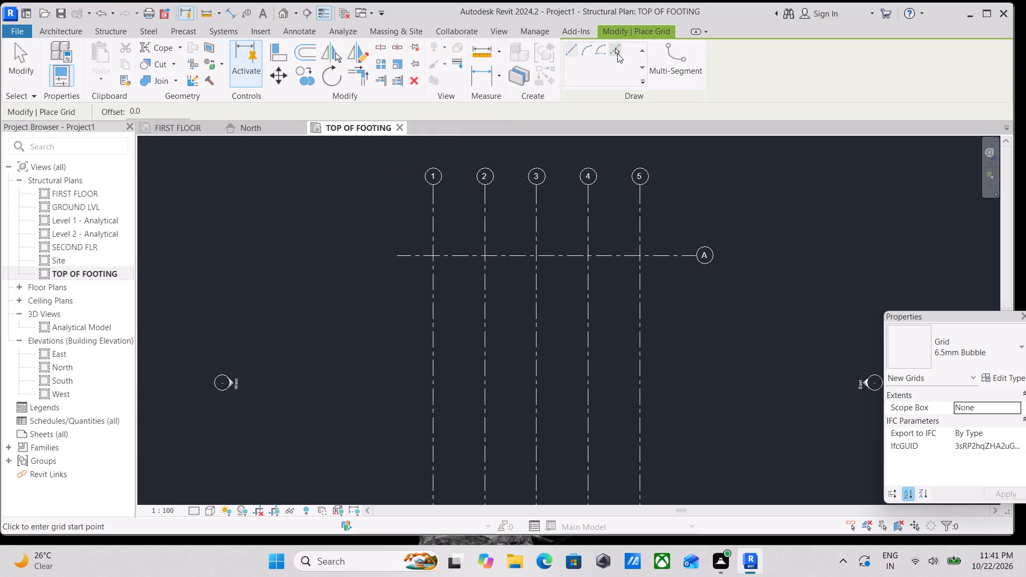
click(617, 53)
drag(138, 105, 115, 108)
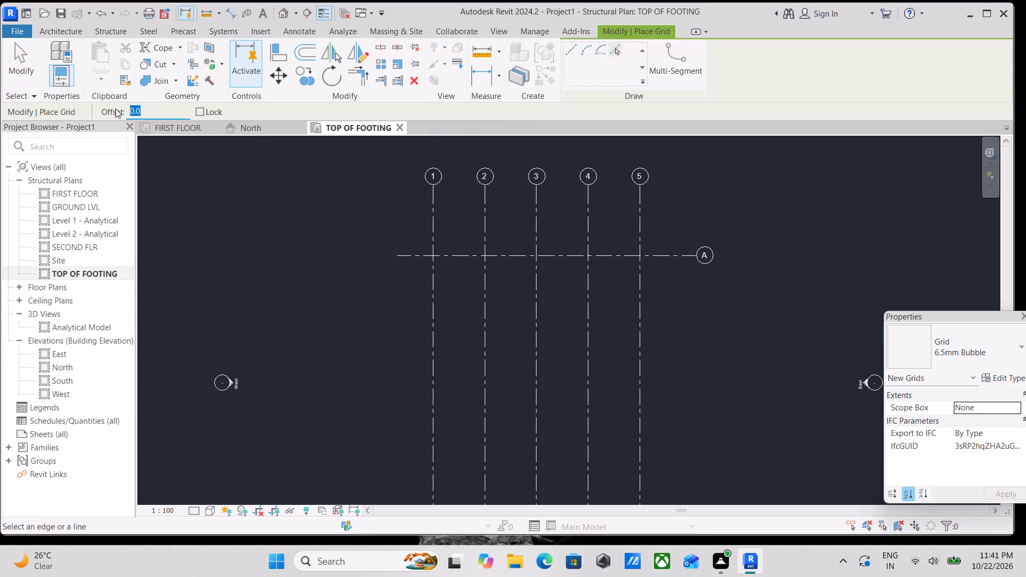
text(3500)
text(MM)
key(Return)
click(458, 259)
click(477, 303)
middle_drag(477, 303, 477, 296)
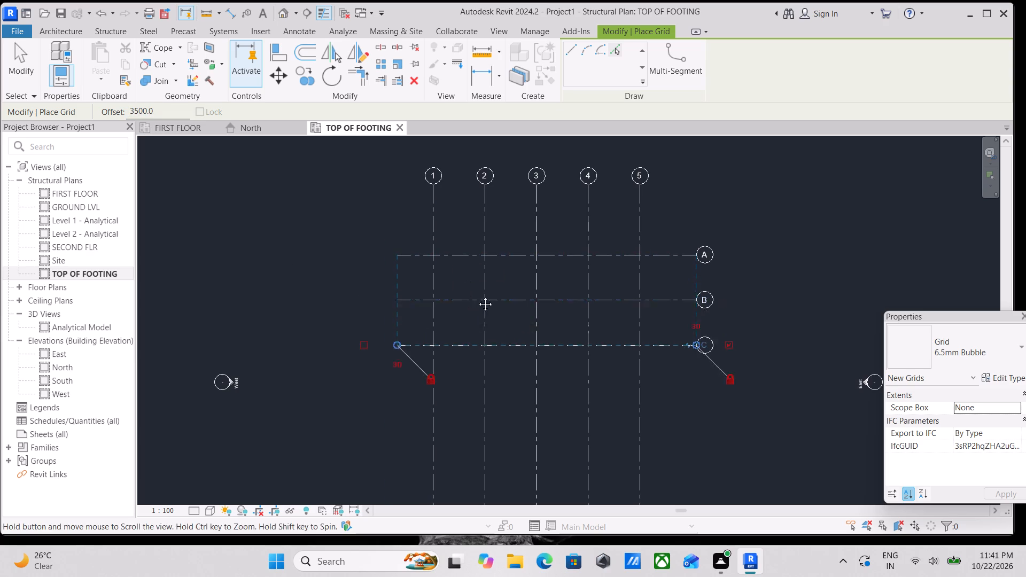
middle_drag(477, 296, 481, 208)
click(473, 253)
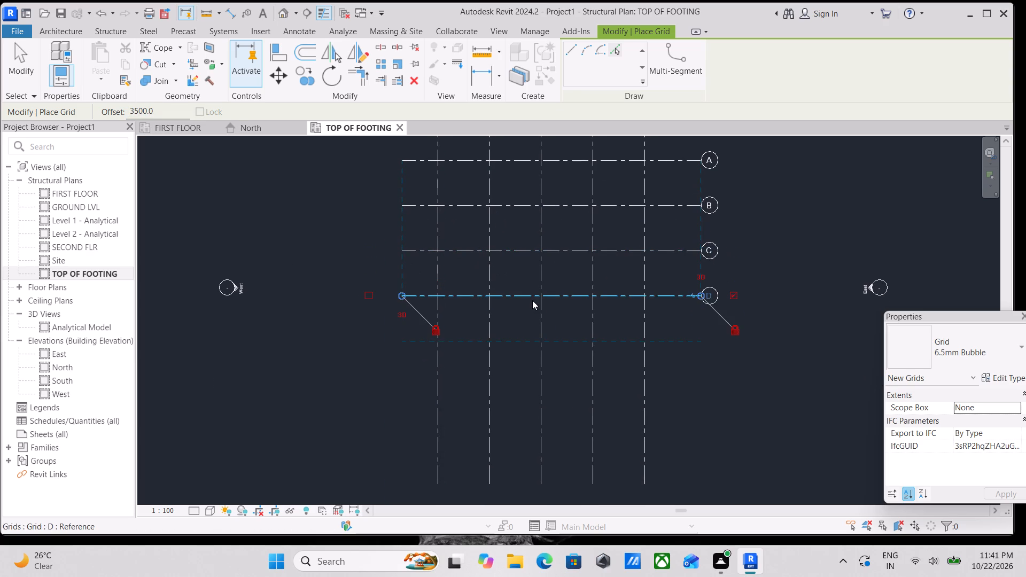
key(Escape)
scroll(487, 239, down, 1)
middle_drag(487, 249, 488, 261)
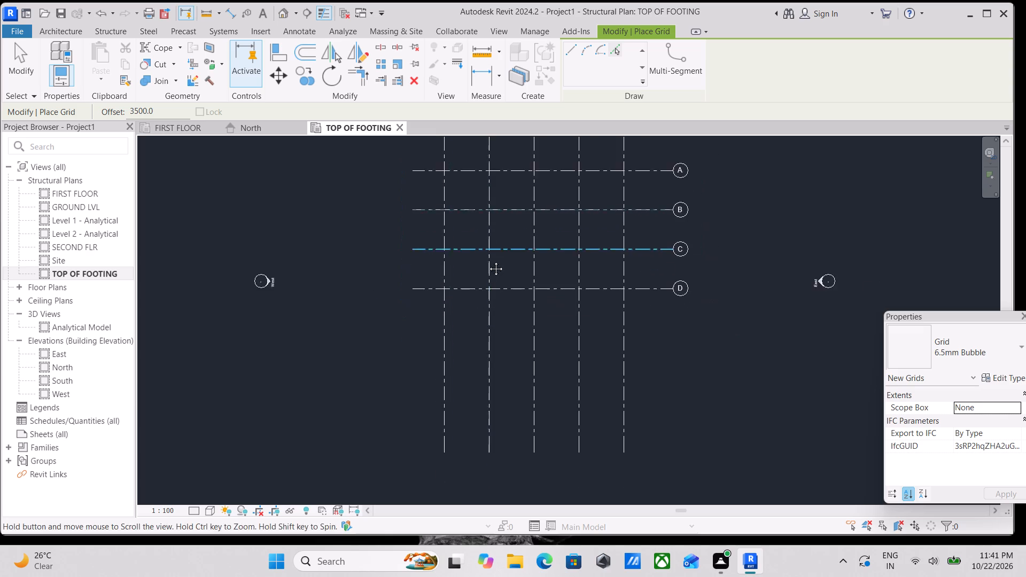
middle_drag(488, 261, 486, 302)
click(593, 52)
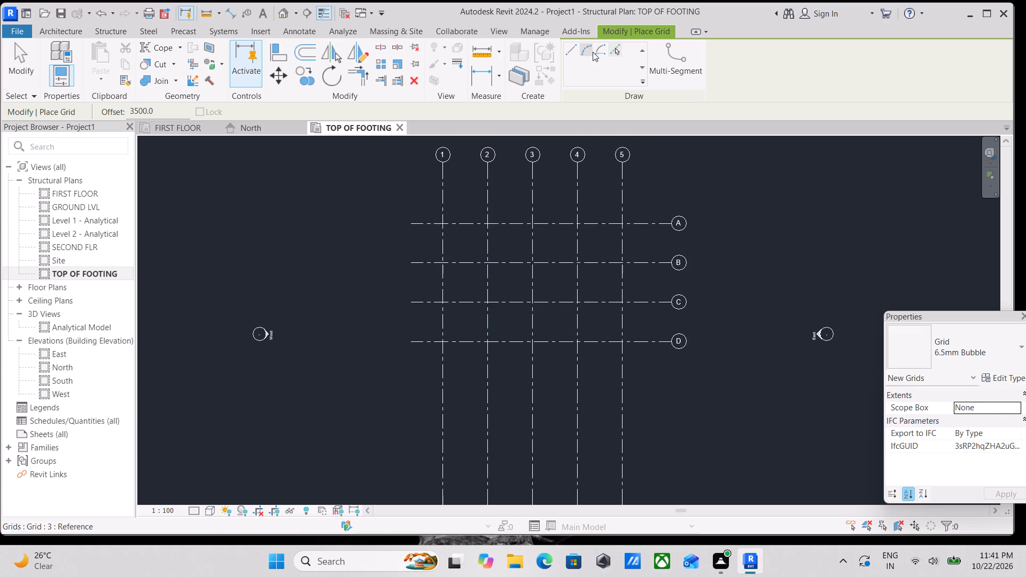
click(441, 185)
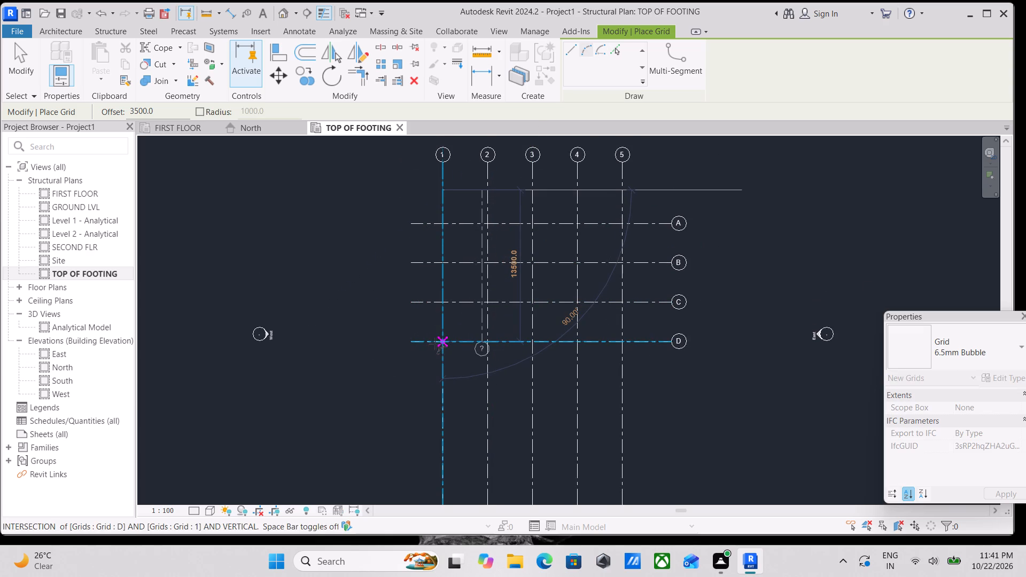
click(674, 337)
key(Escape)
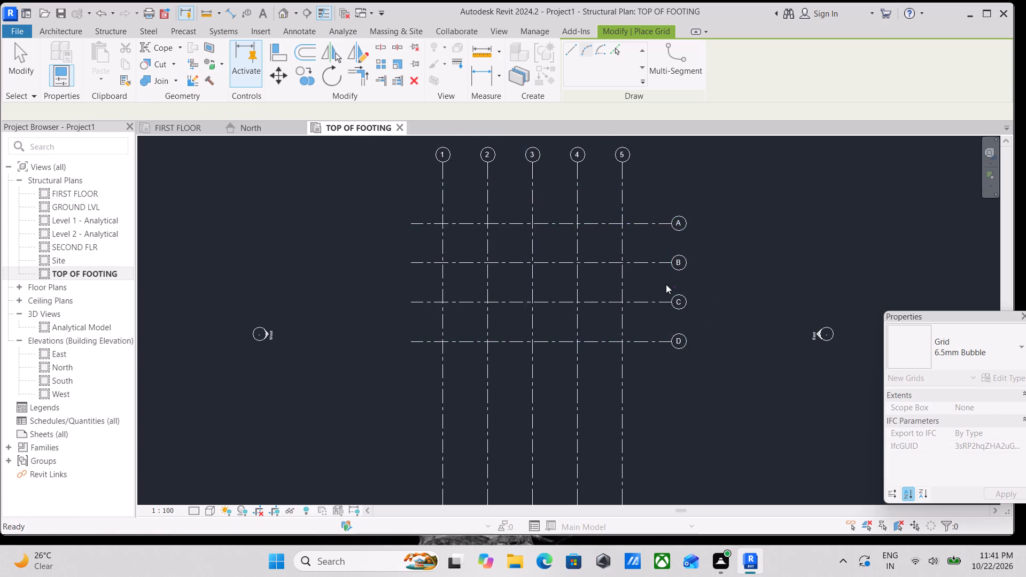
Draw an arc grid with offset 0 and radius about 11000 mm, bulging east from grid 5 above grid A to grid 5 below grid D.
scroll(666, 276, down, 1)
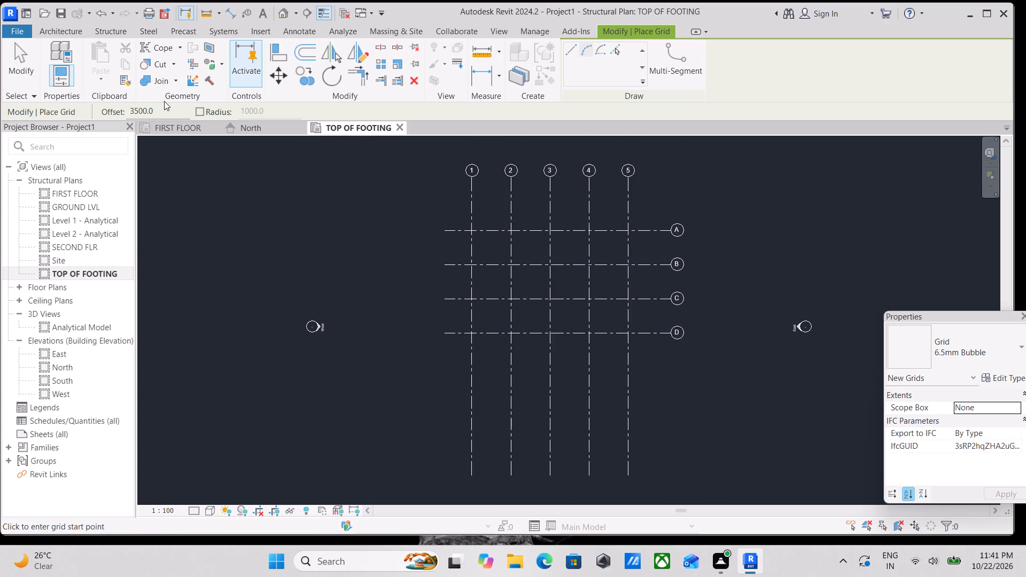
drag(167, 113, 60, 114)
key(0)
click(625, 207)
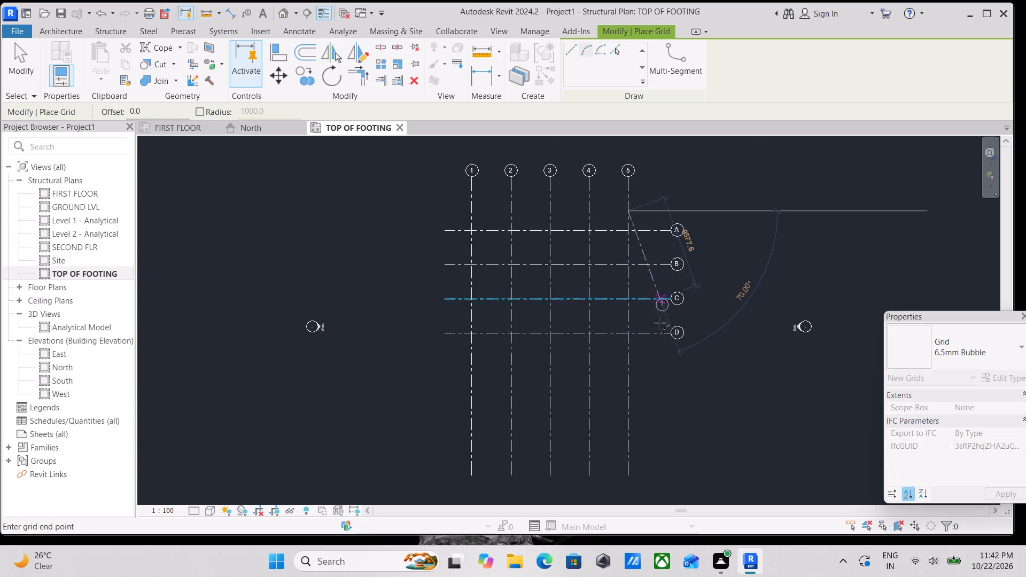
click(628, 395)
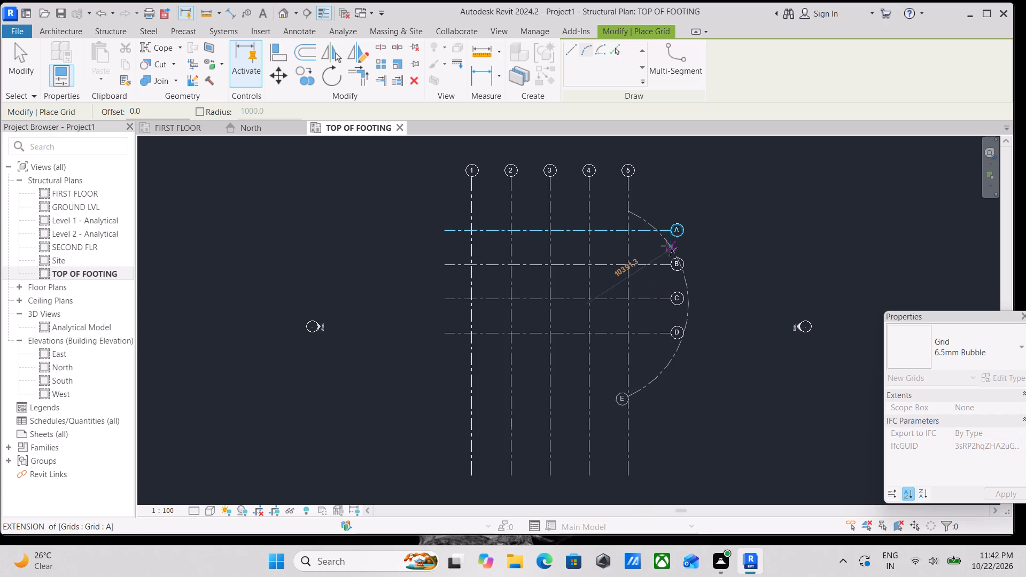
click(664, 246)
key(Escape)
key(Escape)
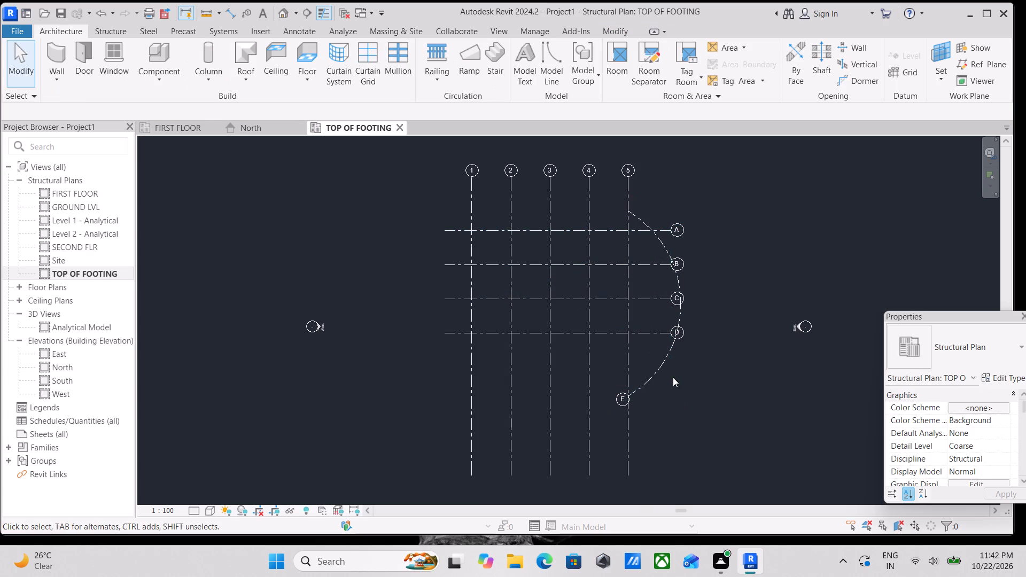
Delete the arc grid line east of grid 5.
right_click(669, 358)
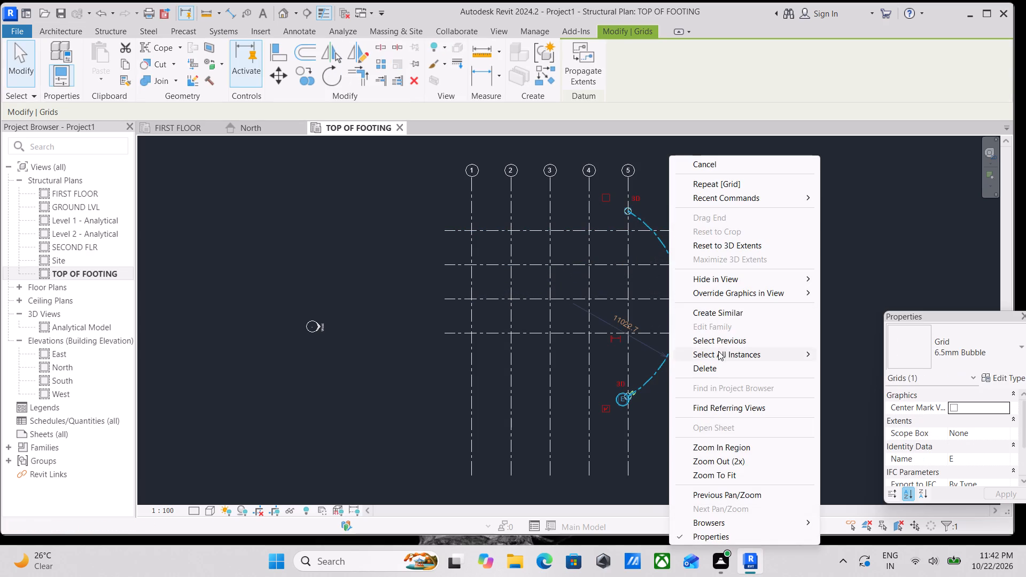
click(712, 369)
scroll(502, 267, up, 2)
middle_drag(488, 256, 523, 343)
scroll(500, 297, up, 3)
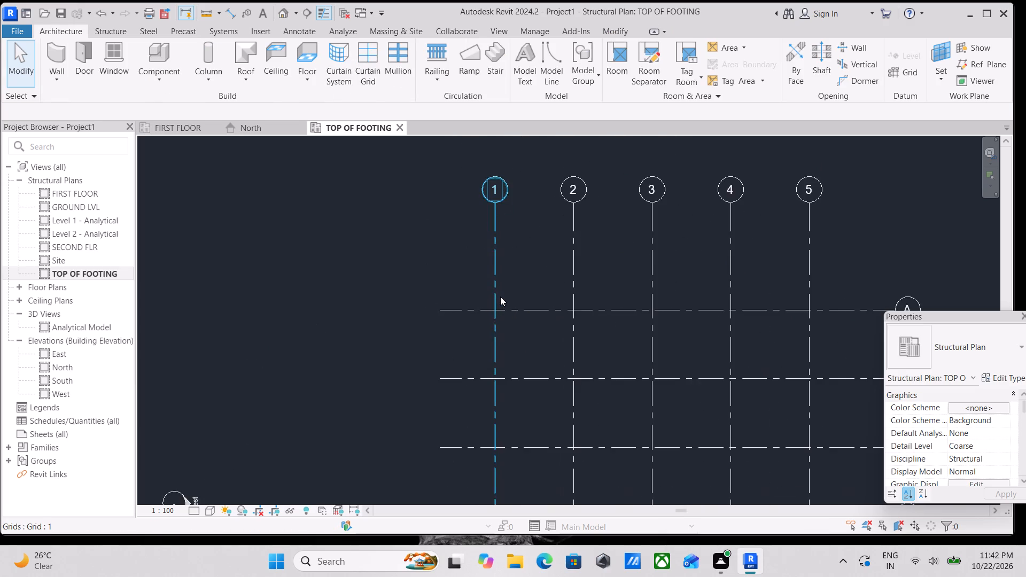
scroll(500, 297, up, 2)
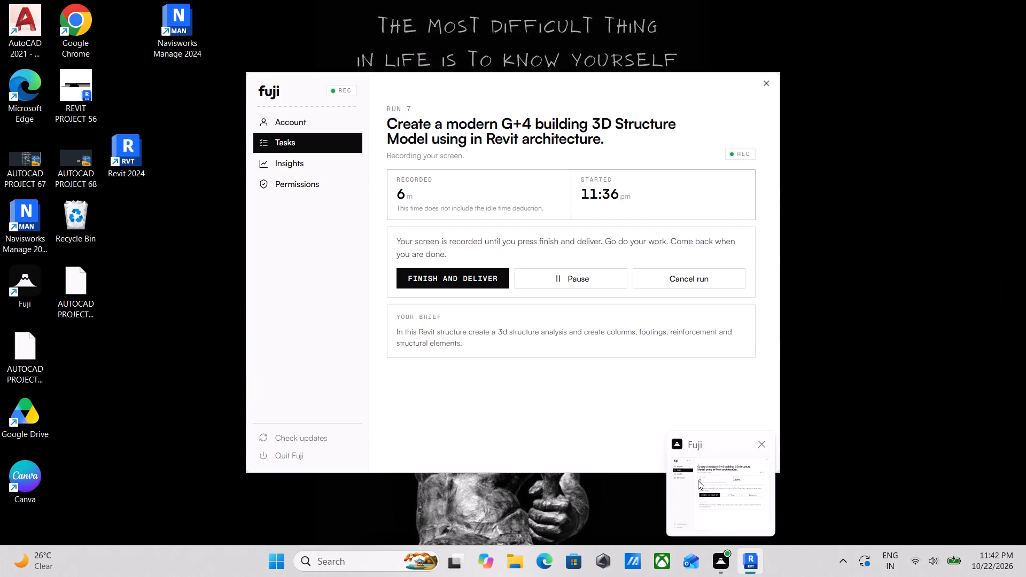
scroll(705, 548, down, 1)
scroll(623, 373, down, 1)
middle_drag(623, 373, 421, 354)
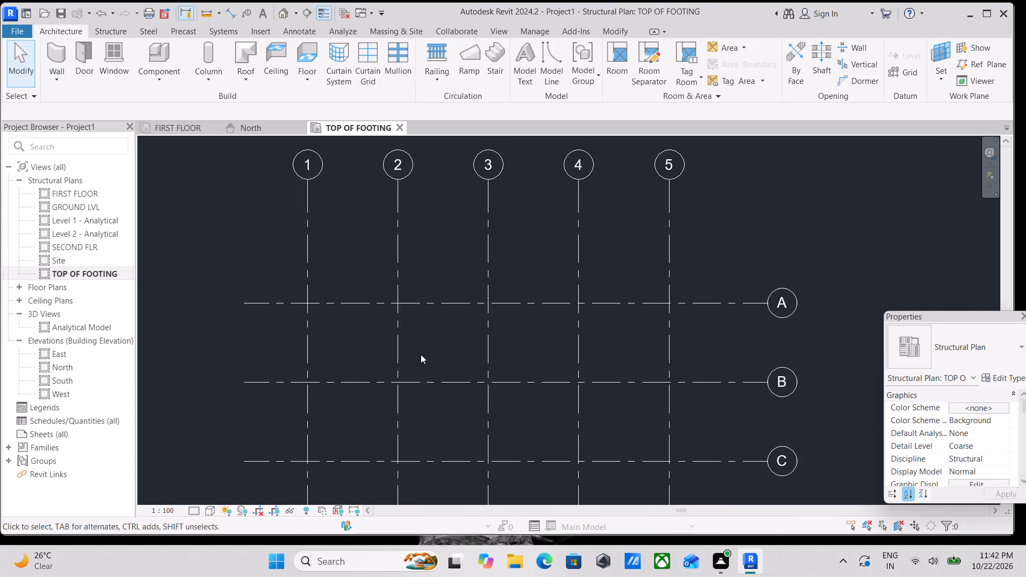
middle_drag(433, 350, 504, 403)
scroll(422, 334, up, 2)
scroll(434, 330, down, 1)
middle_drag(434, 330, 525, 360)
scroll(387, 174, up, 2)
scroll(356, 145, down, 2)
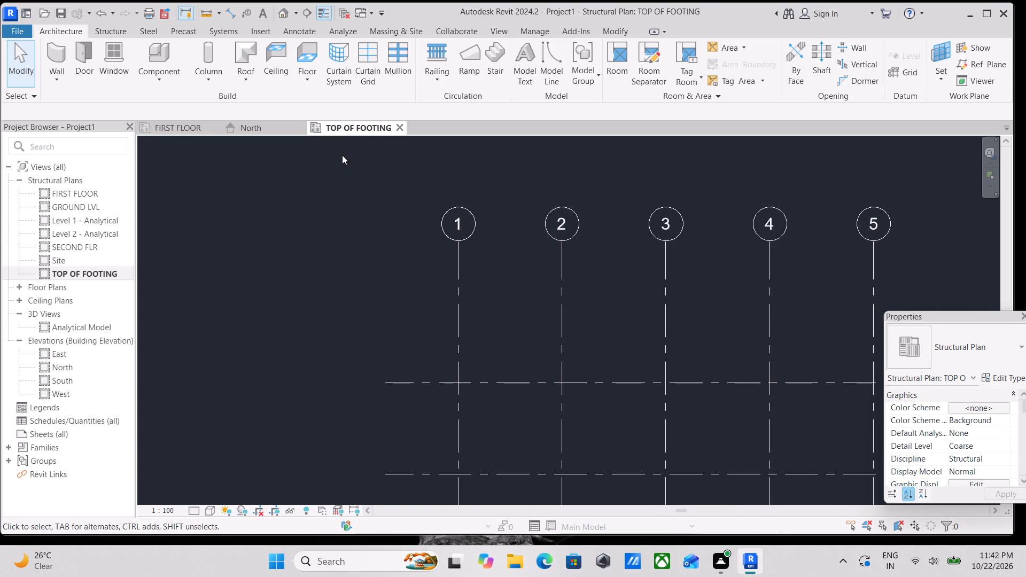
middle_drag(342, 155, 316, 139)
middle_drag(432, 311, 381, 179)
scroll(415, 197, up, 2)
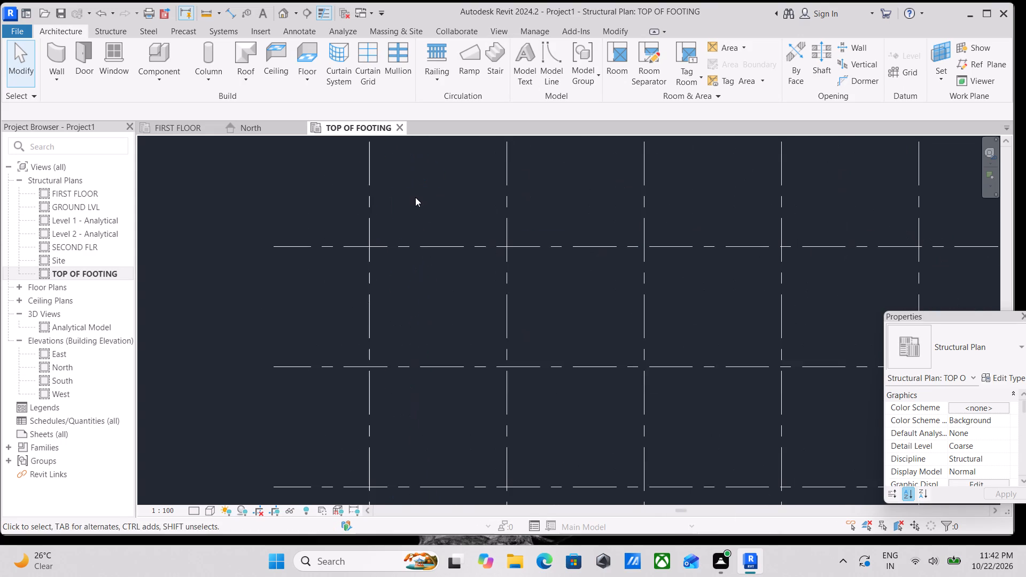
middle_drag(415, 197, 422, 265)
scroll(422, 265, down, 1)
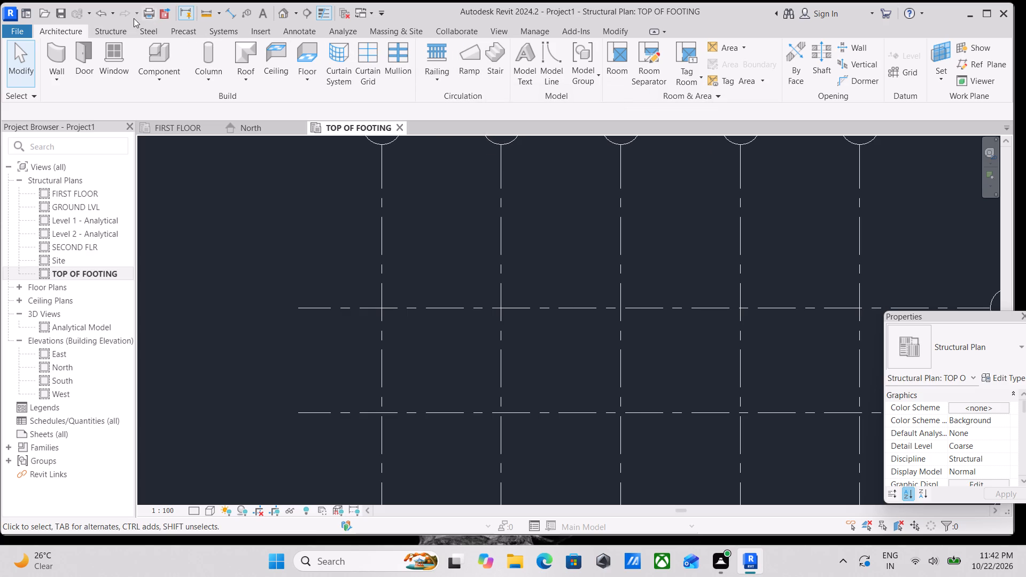
Place M_Footing-Rectangular 1800 x 1200 x 450mm isolated footings at the intersections of grid A with grids 1 to 5.
double_click(115, 26)
click(113, 29)
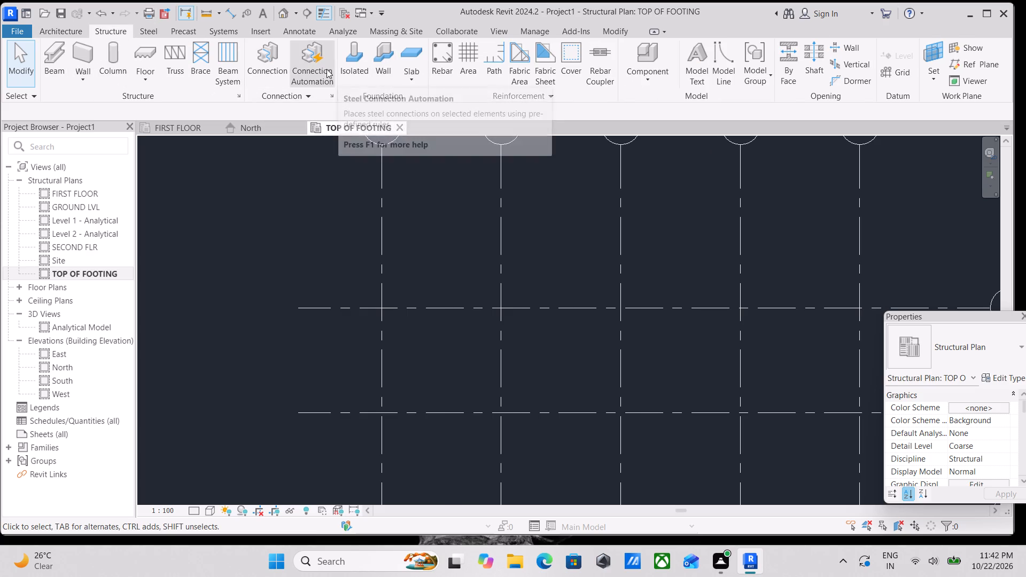
click(352, 69)
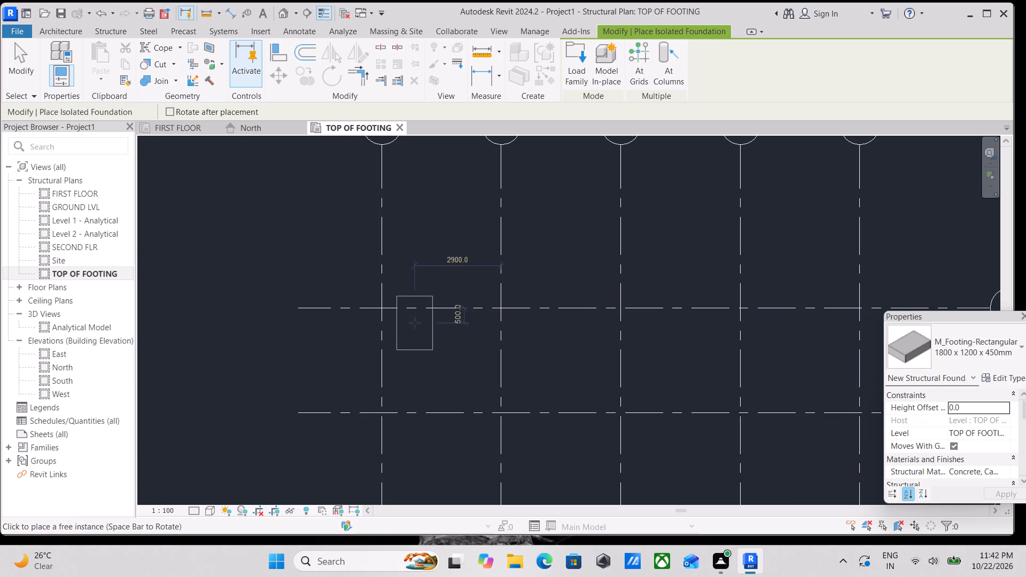
scroll(390, 310, down, 4)
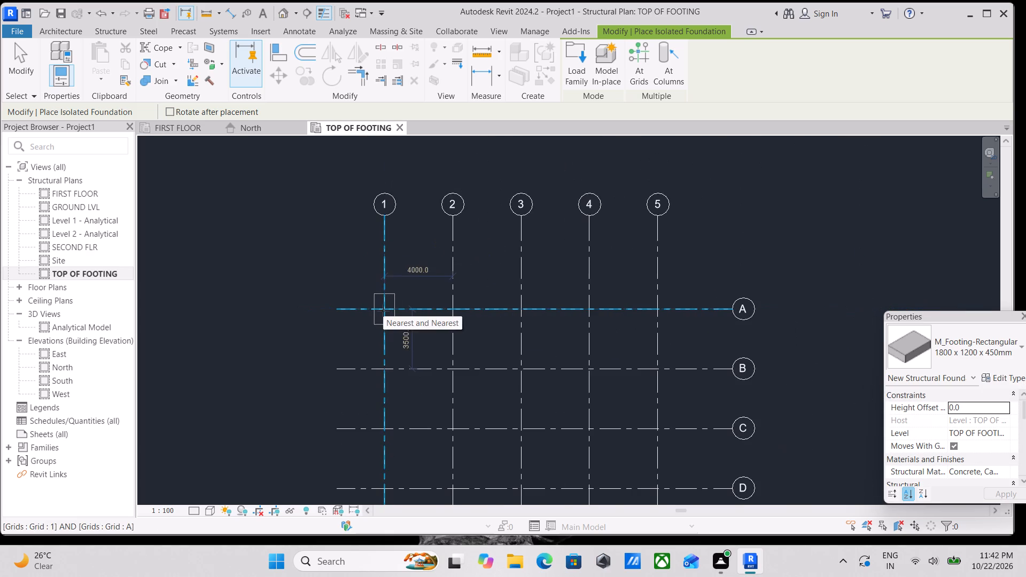
scroll(383, 310, down, 3)
click(383, 310)
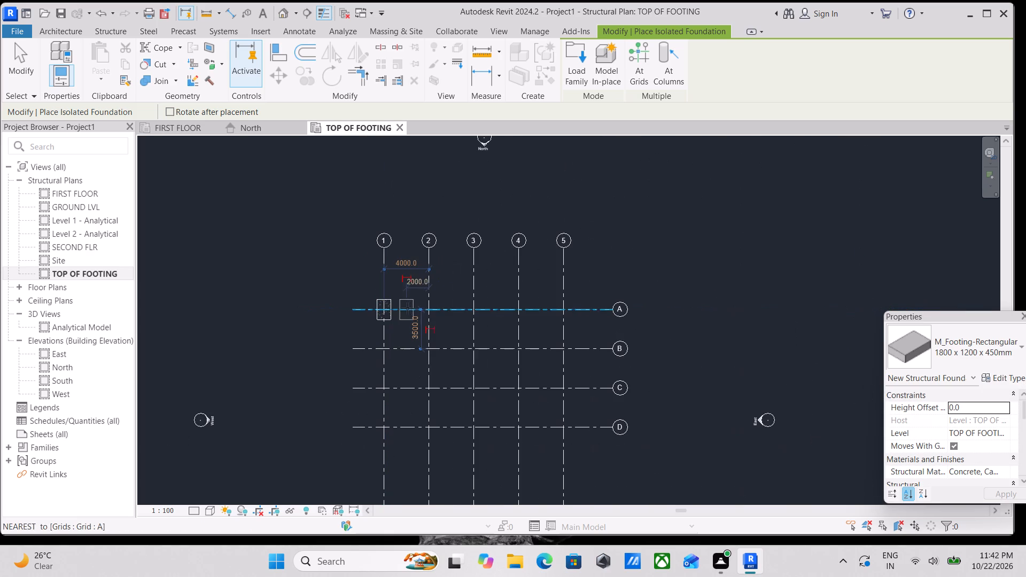
scroll(422, 308, up, 3)
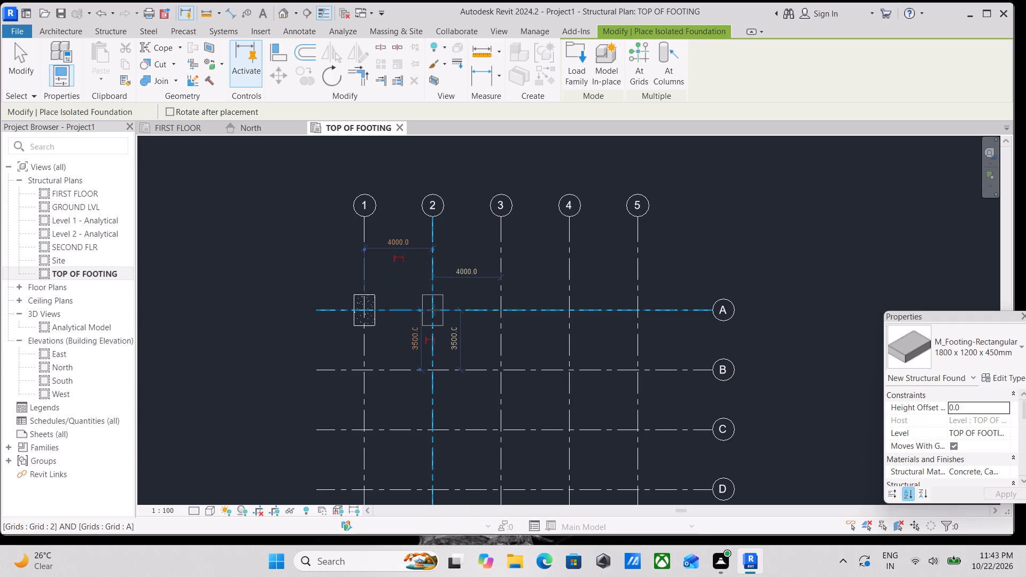
click(434, 310)
click(496, 308)
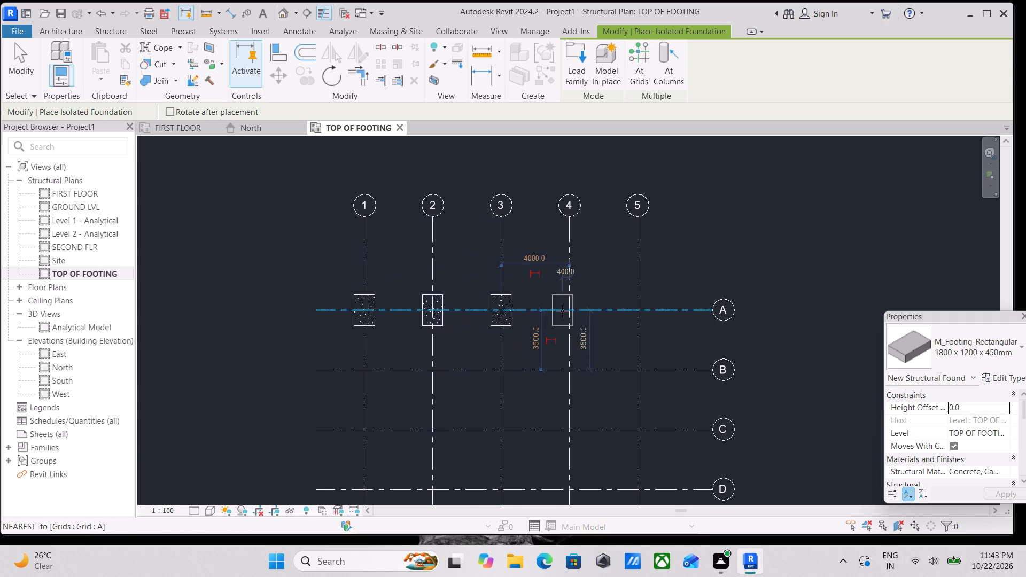
click(566, 311)
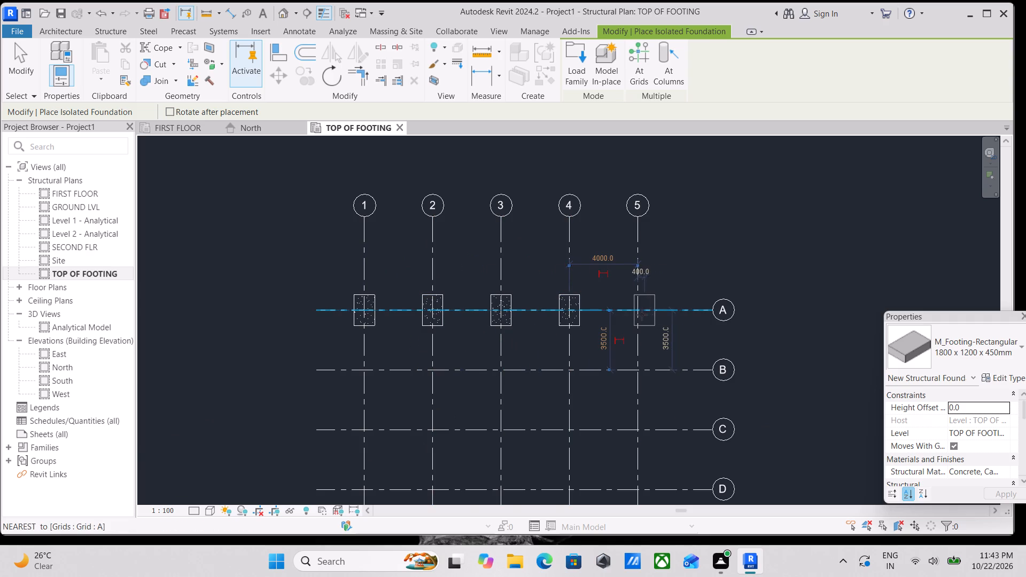
click(640, 315)
Place the same isolated footings at the intersections of grid B with grids 5 to 1.
middle_drag(640, 373, 667, 307)
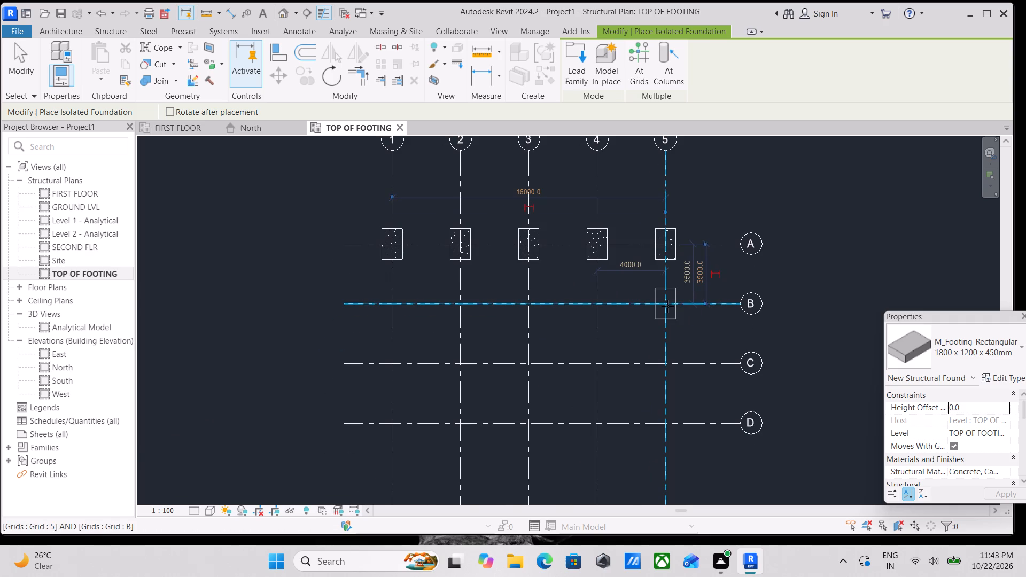
click(666, 307)
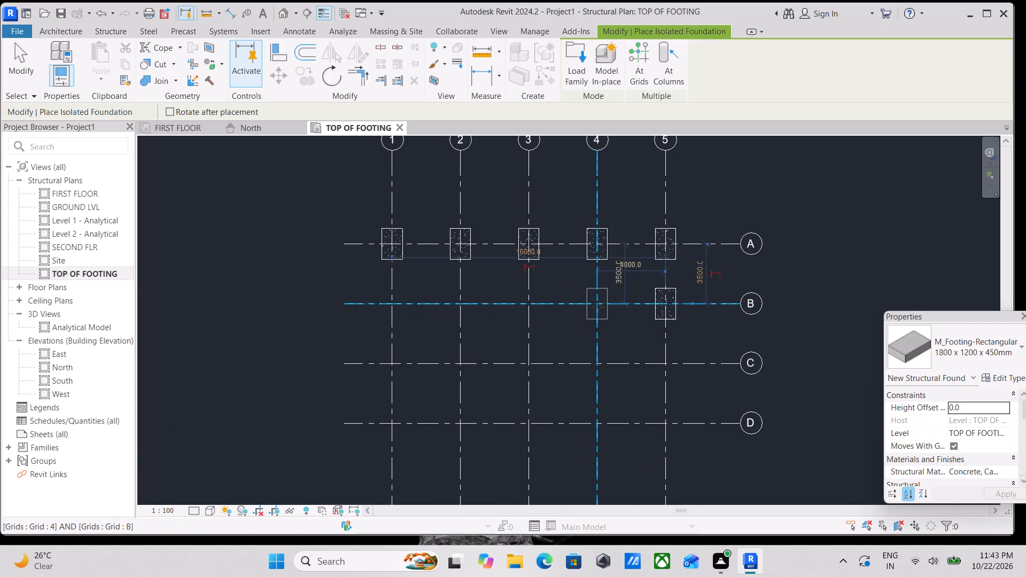
click(598, 307)
click(528, 306)
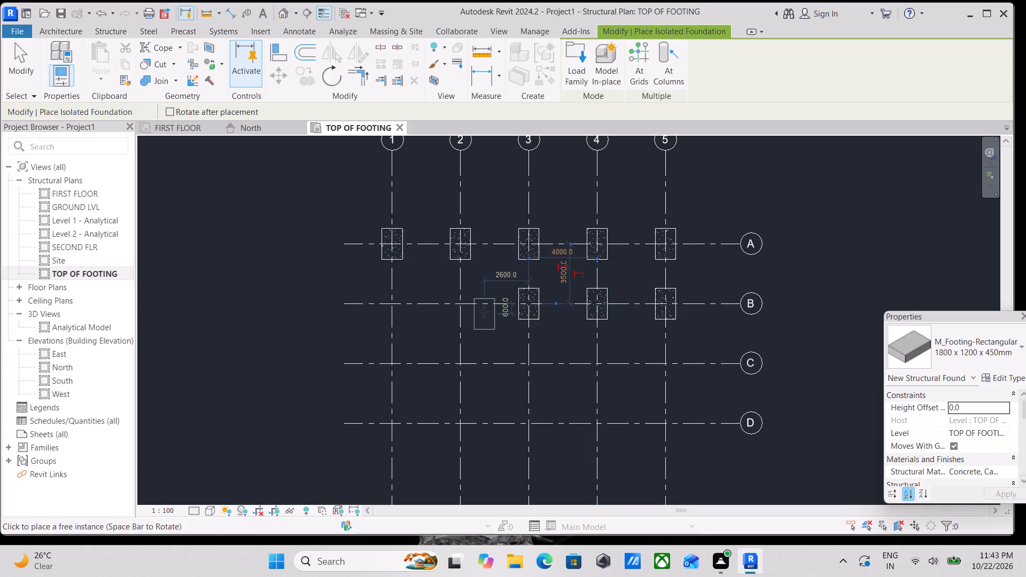
click(464, 307)
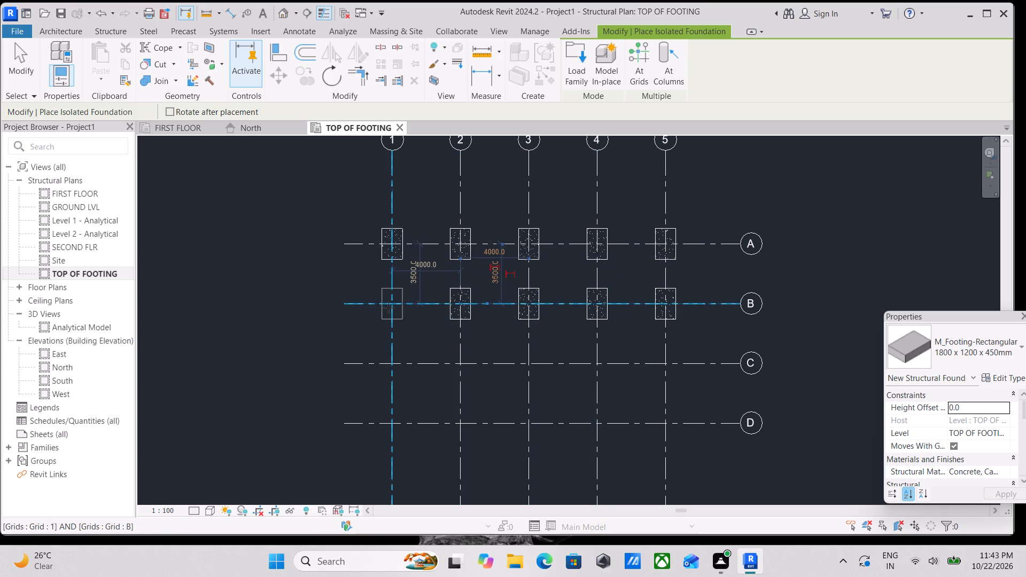
click(388, 308)
Place the same isolated footings at the intersections of grid C with grids 1 to 5.
middle_drag(414, 373, 457, 282)
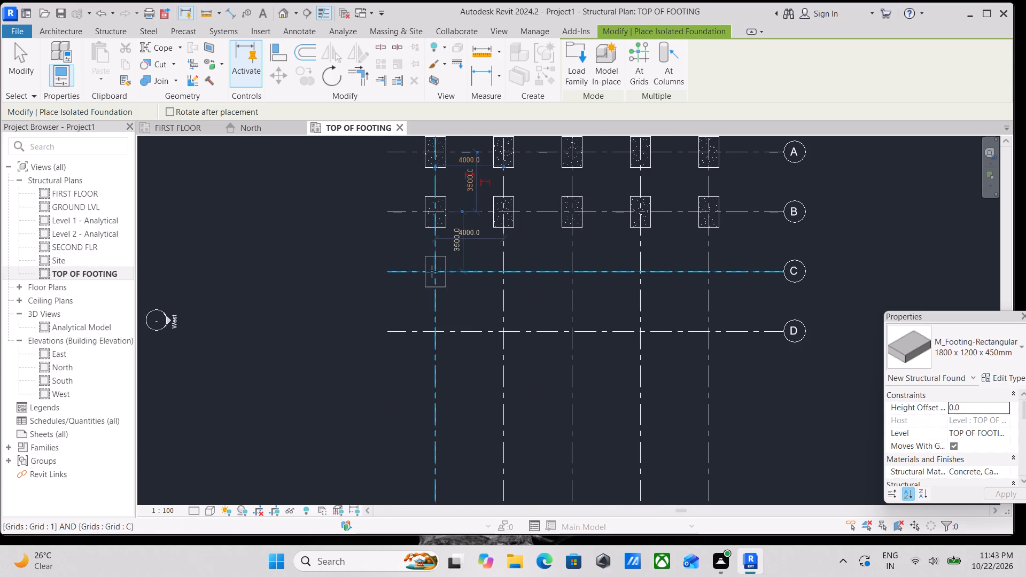
click(432, 271)
click(501, 270)
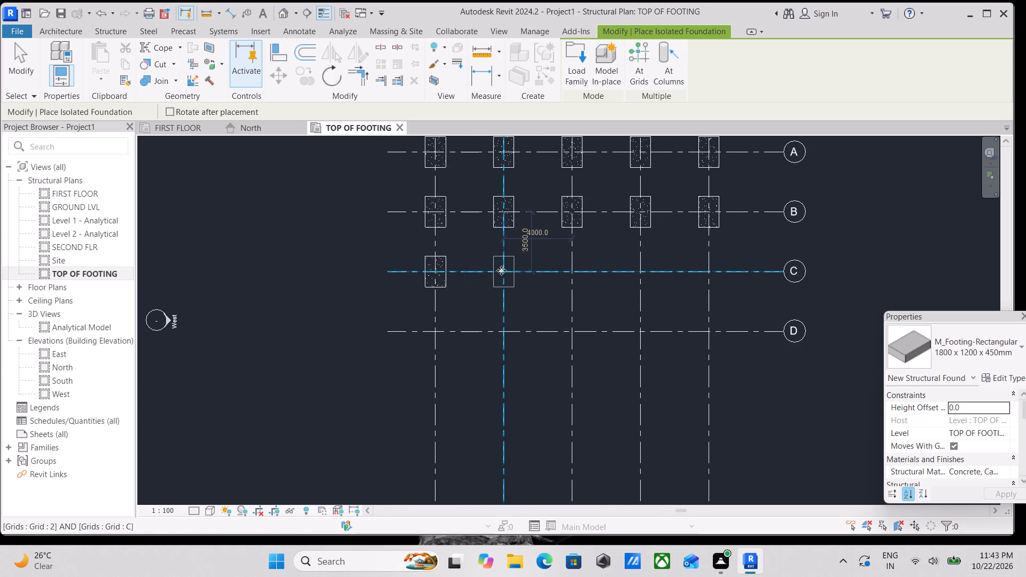
click(573, 266)
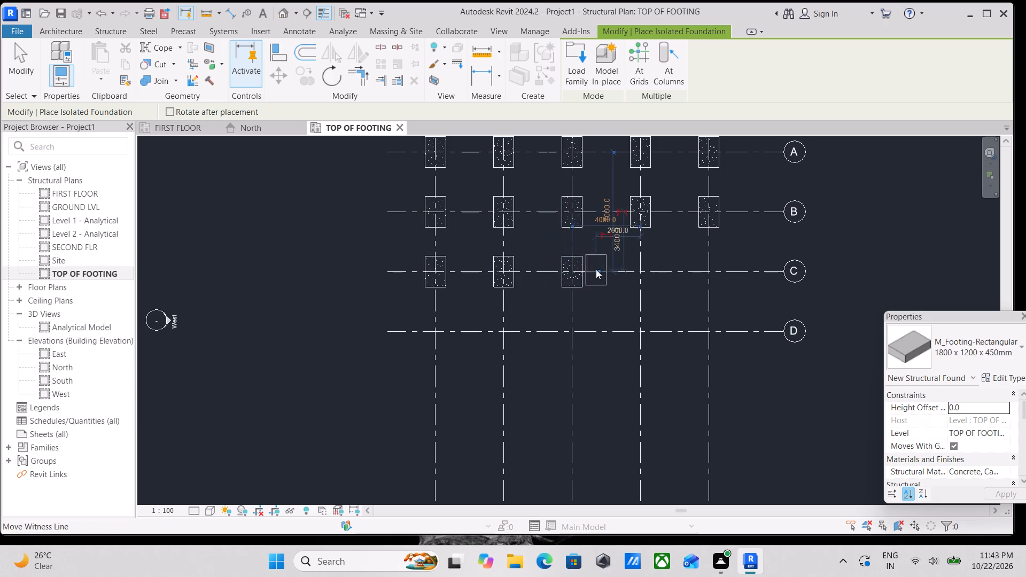
click(636, 270)
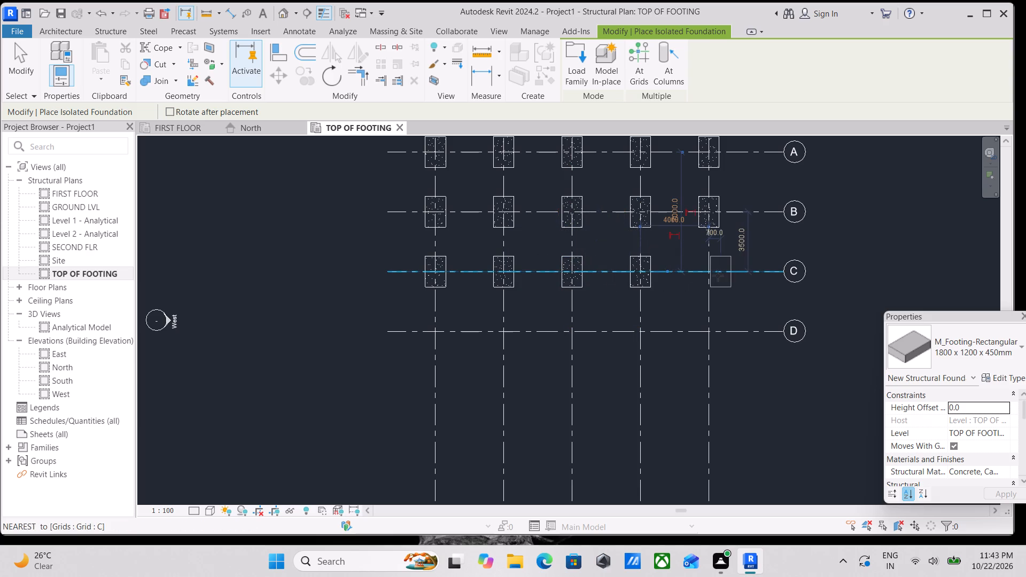
click(712, 275)
Place the same isolated footings at the intersections of grid D with grids 5 to 1, and end footing placement.
click(706, 328)
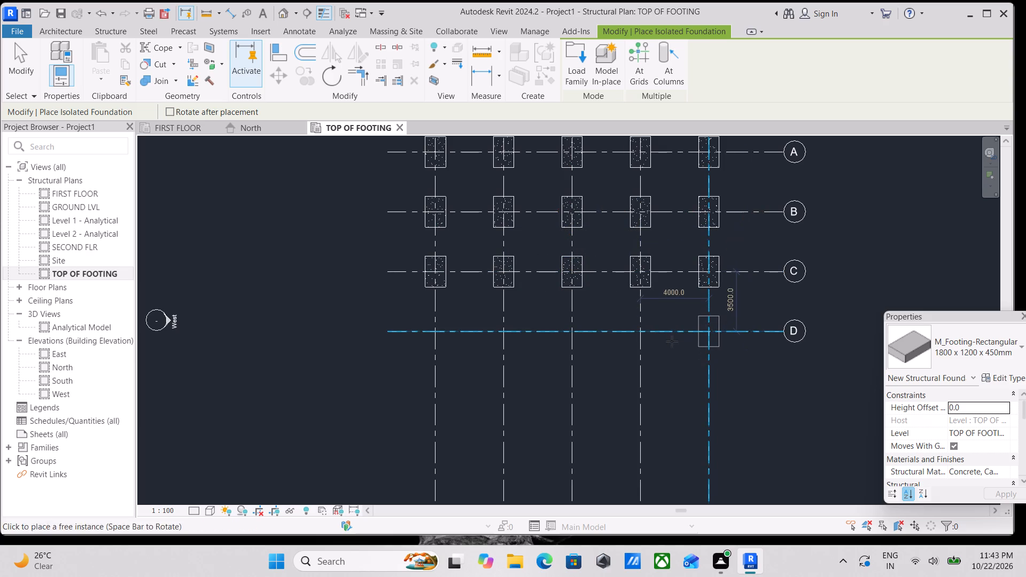
click(639, 332)
click(570, 332)
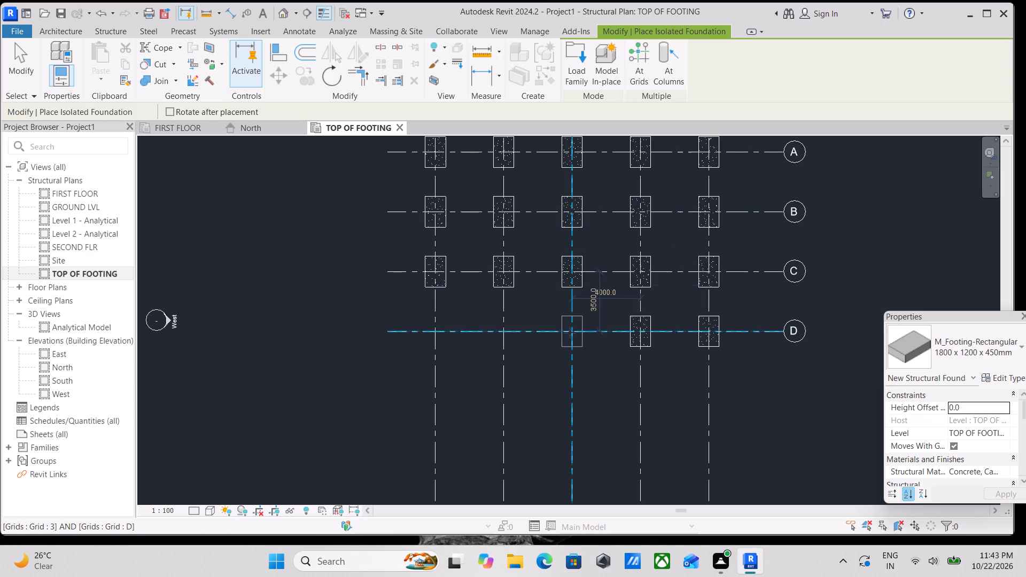
click(503, 333)
click(430, 333)
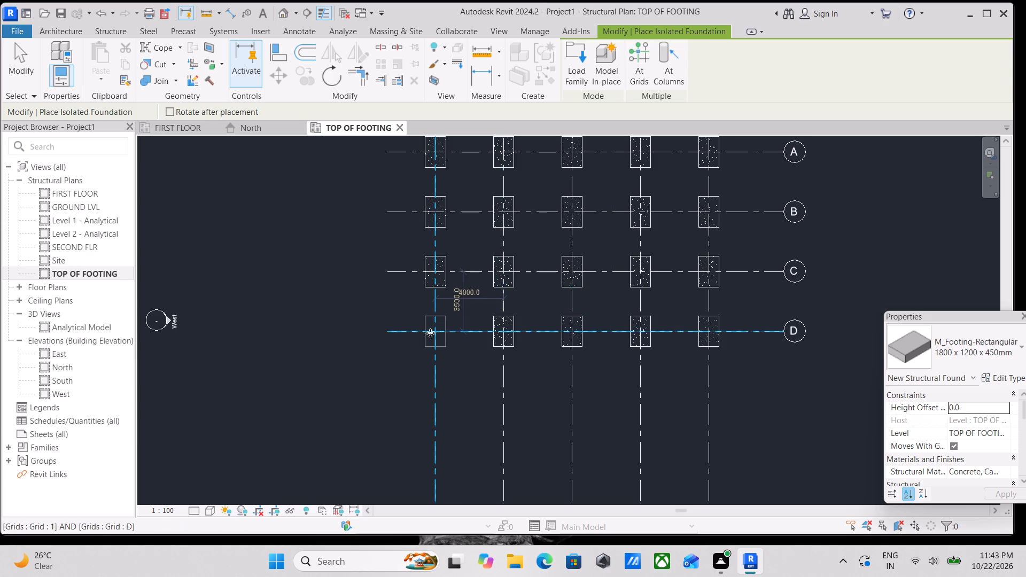
scroll(448, 329, down, 2)
middle_drag(448, 337, 449, 406)
scroll(511, 306, up, 3)
key(Escape)
scroll(449, 248, up, 3)
key(Escape)
scroll(428, 260, down, 1)
middle_drag(428, 260, 444, 293)
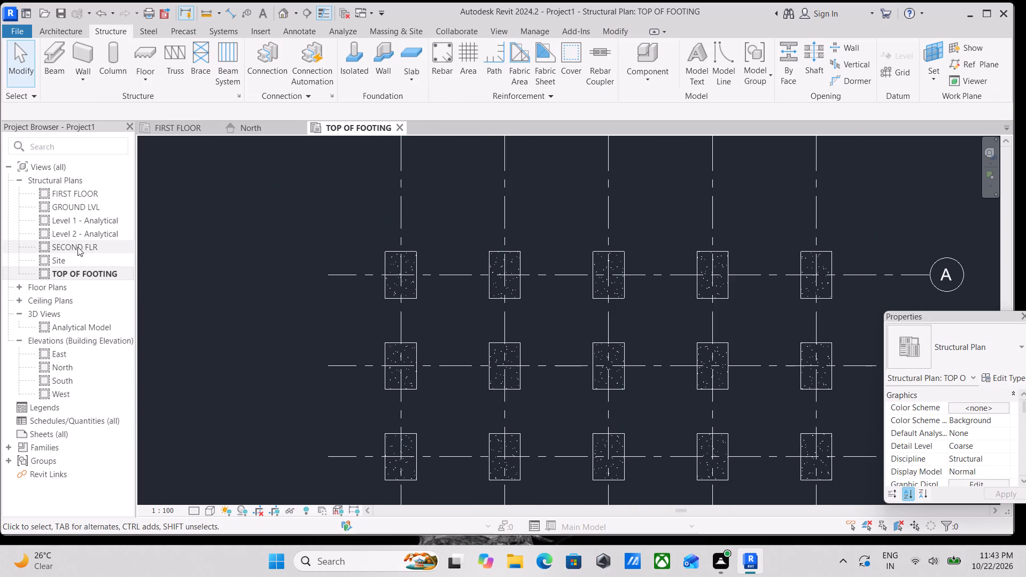
On the GROUND LVL plan, place an M_Concrete-Rectangular-Column 600 x 750mm at grid intersection 1/A, with depth to TOP OF FOOTING.
double_click(77, 203)
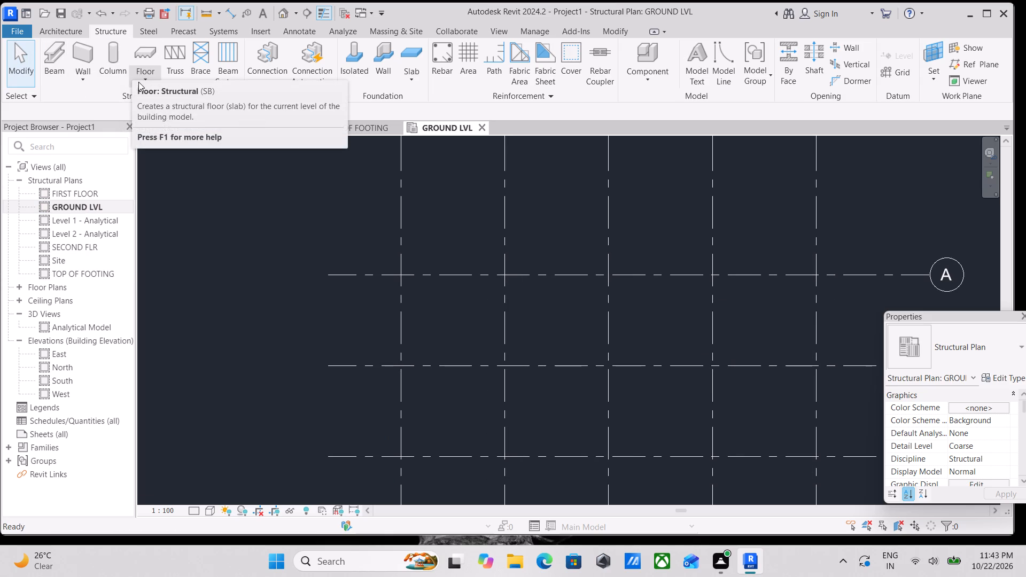
click(121, 68)
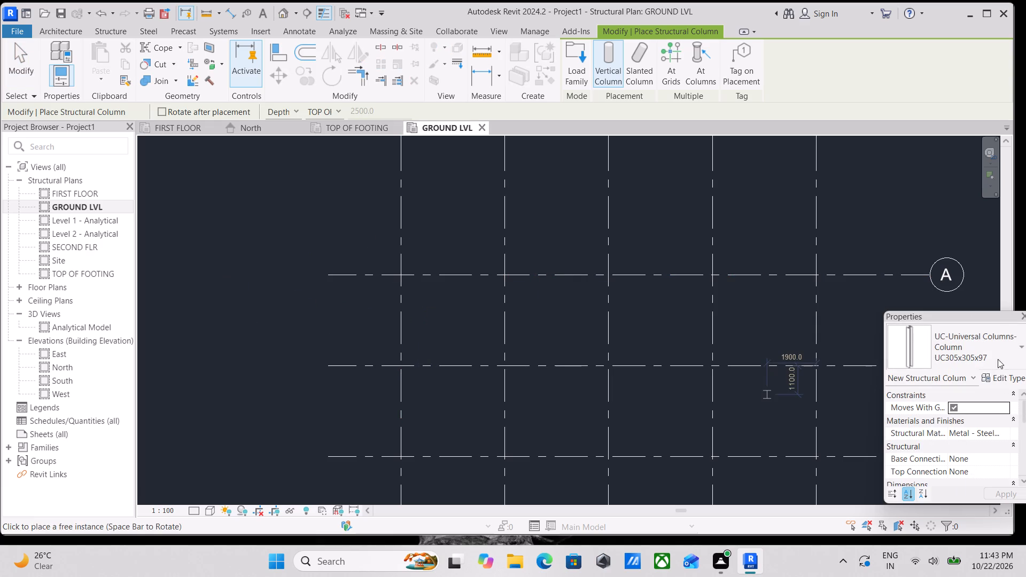
click(1015, 355)
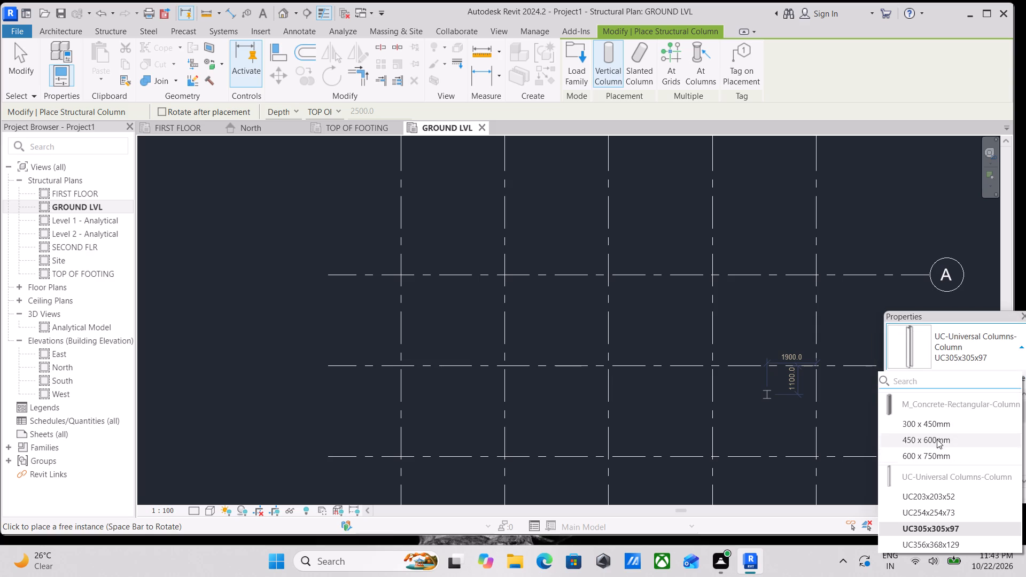
click(939, 457)
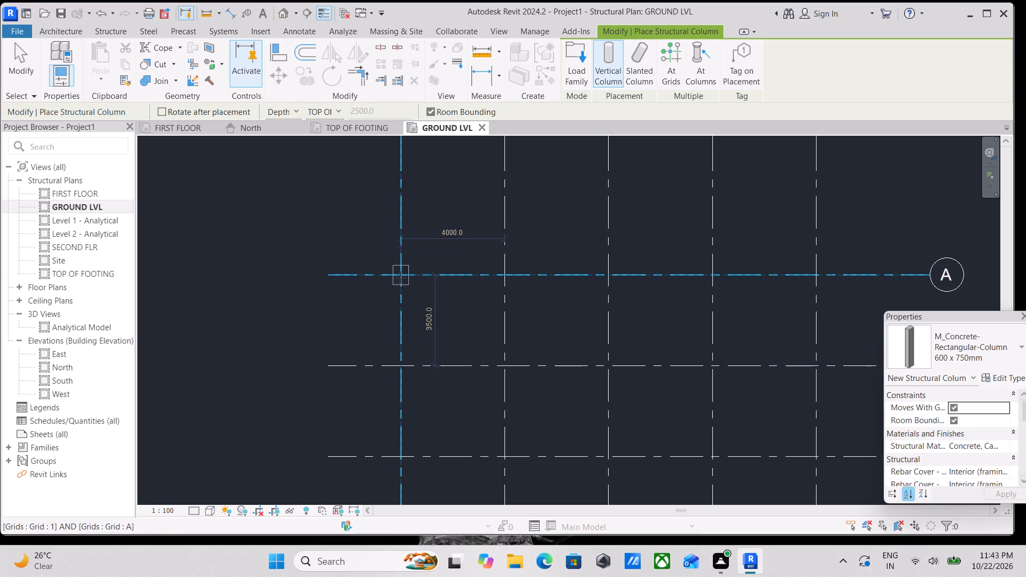
click(400, 277)
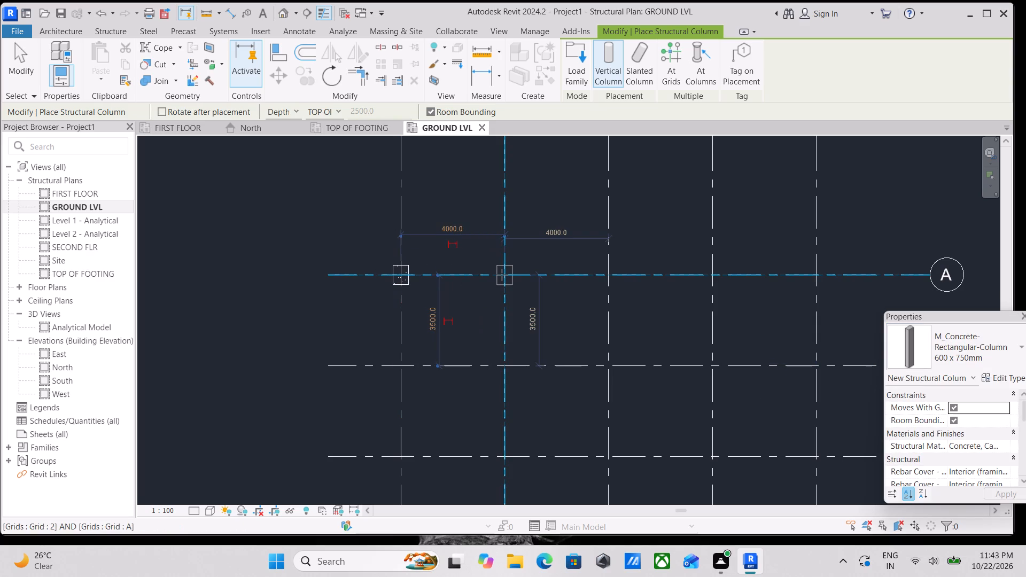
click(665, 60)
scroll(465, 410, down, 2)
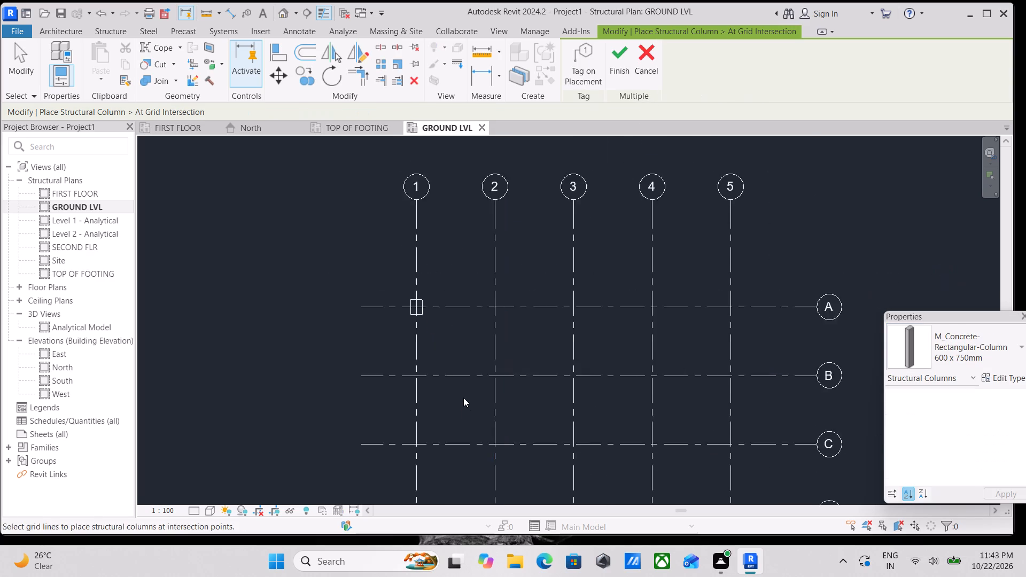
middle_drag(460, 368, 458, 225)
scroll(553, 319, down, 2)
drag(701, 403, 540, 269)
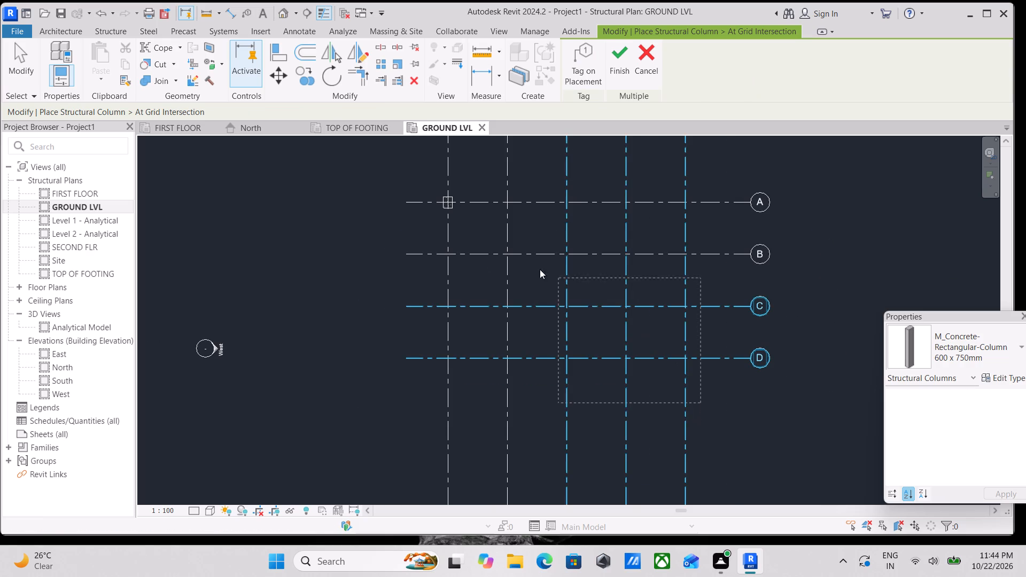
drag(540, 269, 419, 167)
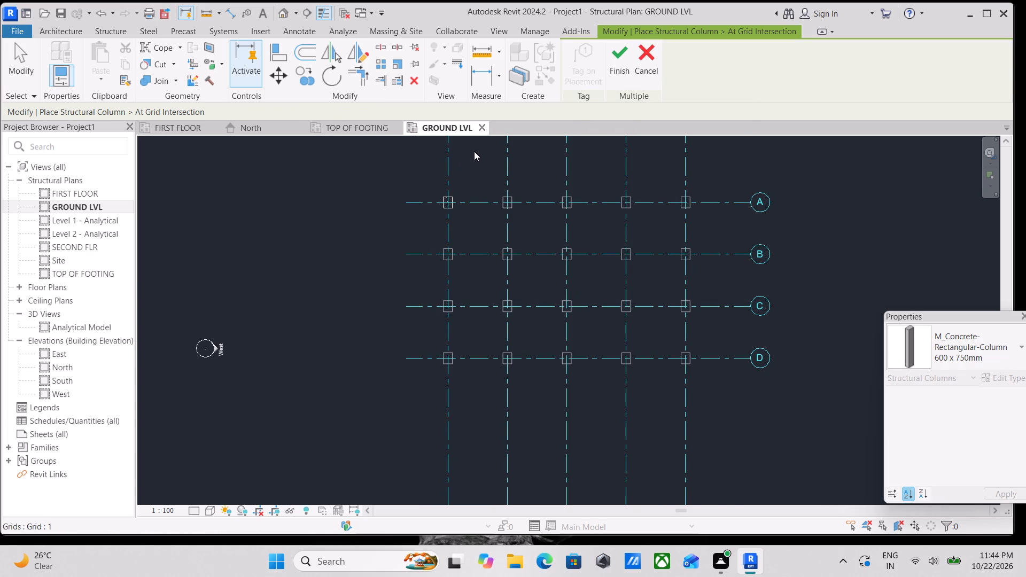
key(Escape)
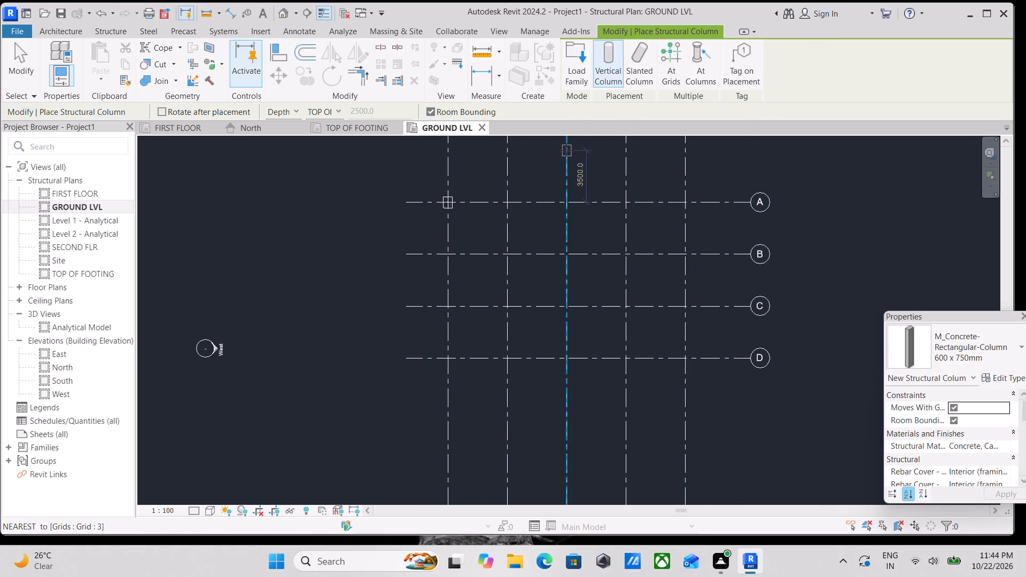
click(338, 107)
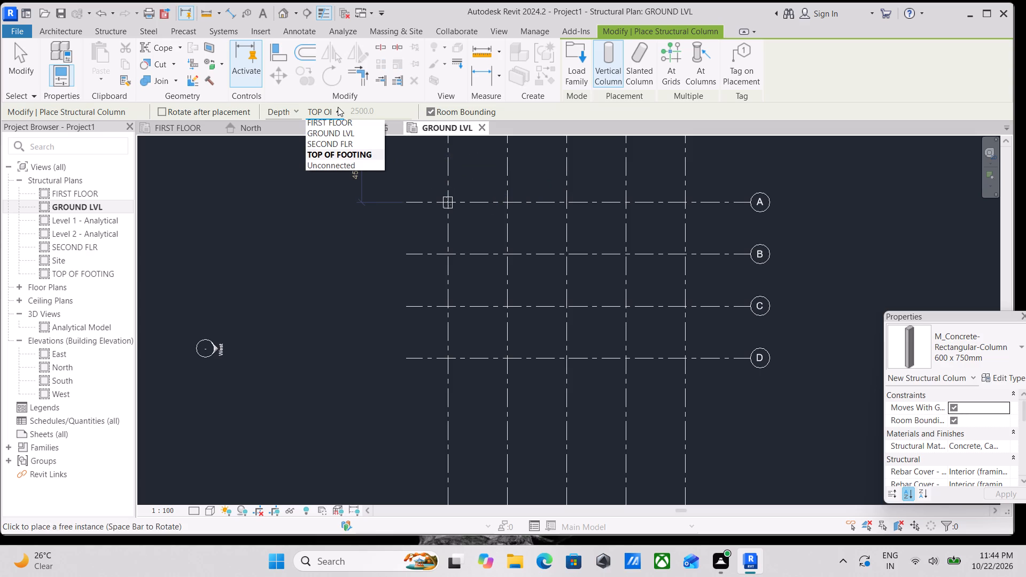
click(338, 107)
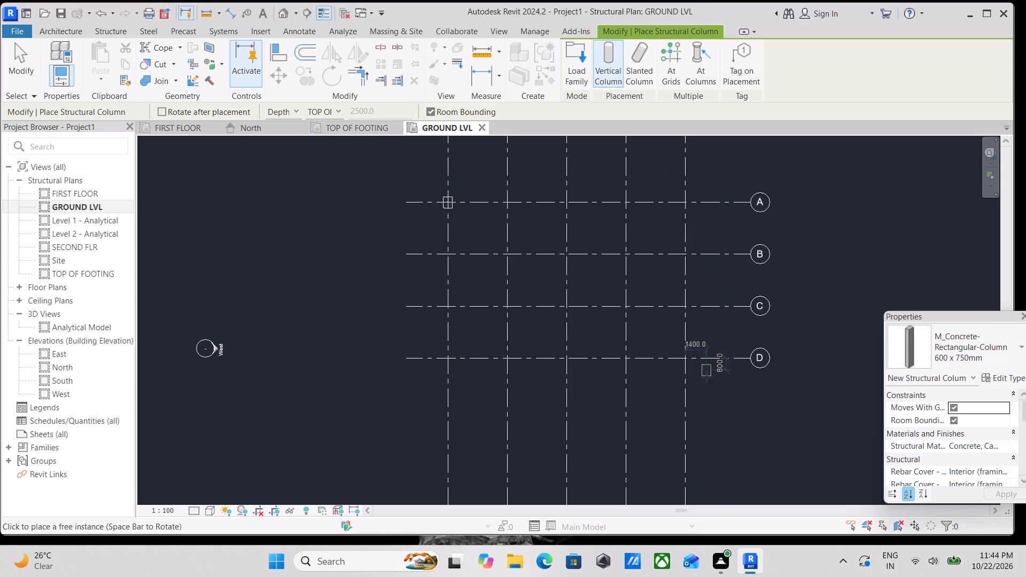
Place 600 x 750mm concrete columns at all intersections of grids 1 to 5 and A to D using At Grids.
click(672, 65)
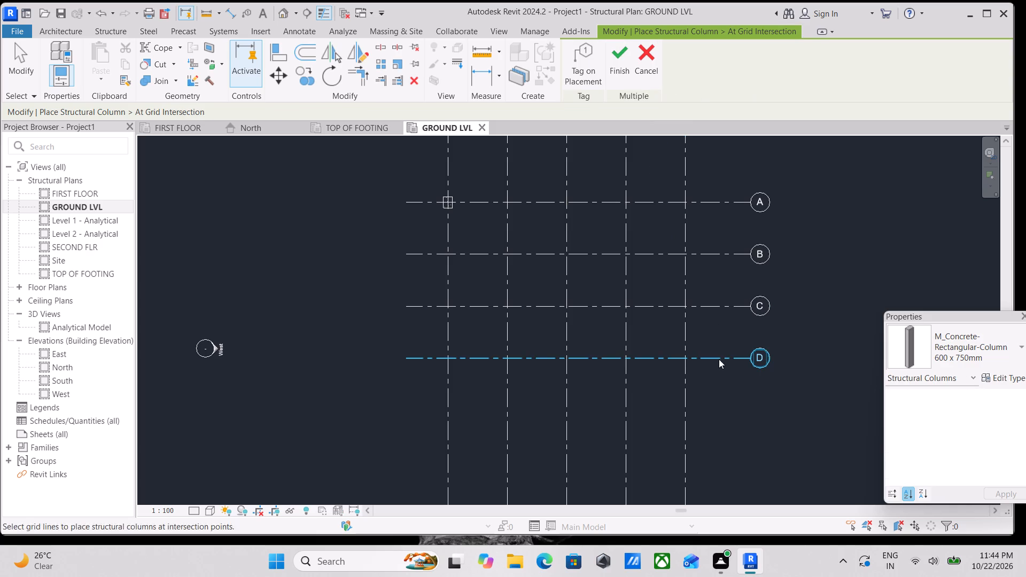
drag(711, 370, 415, 173)
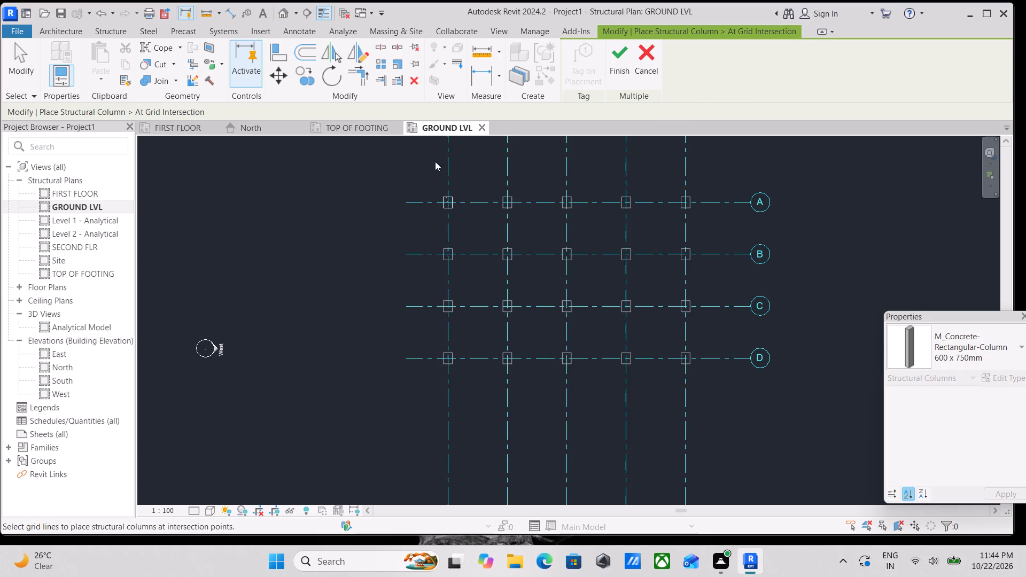
click(613, 62)
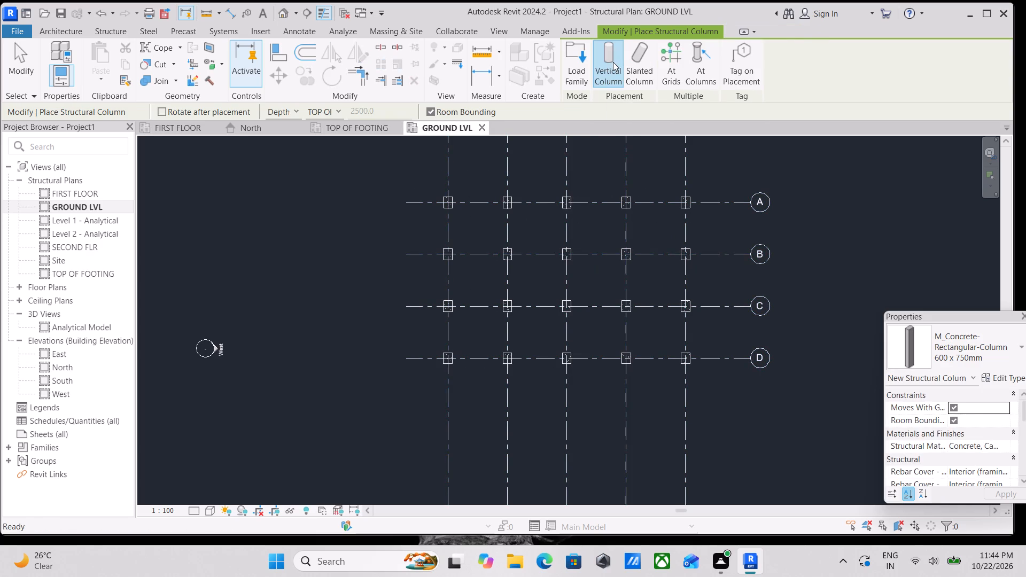
scroll(499, 167, down, 2)
scroll(470, 207, up, 3)
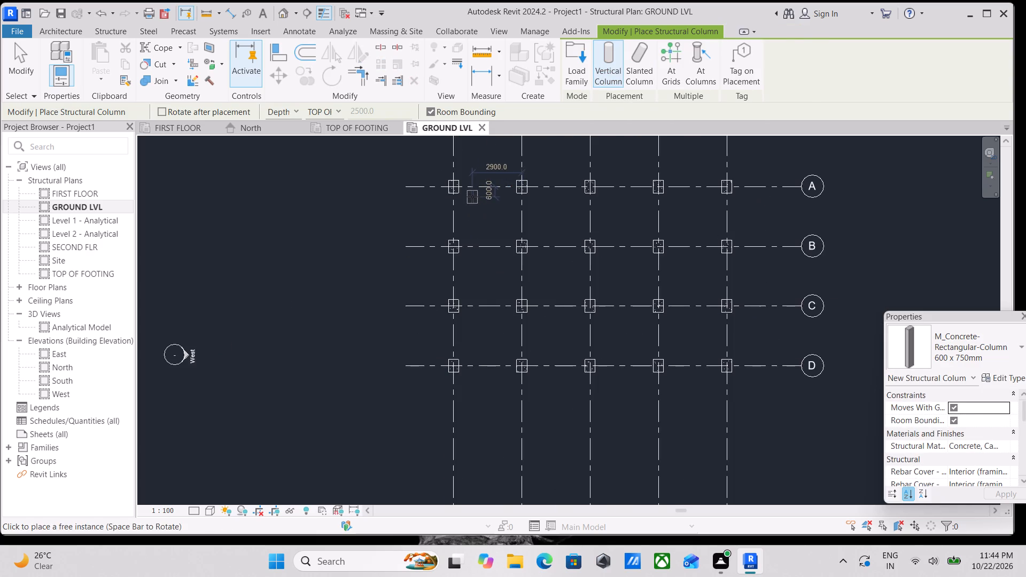
key(Escape)
scroll(472, 197, up, 3)
key(Escape)
scroll(472, 197, down, 2)
scroll(320, 136, down, 1)
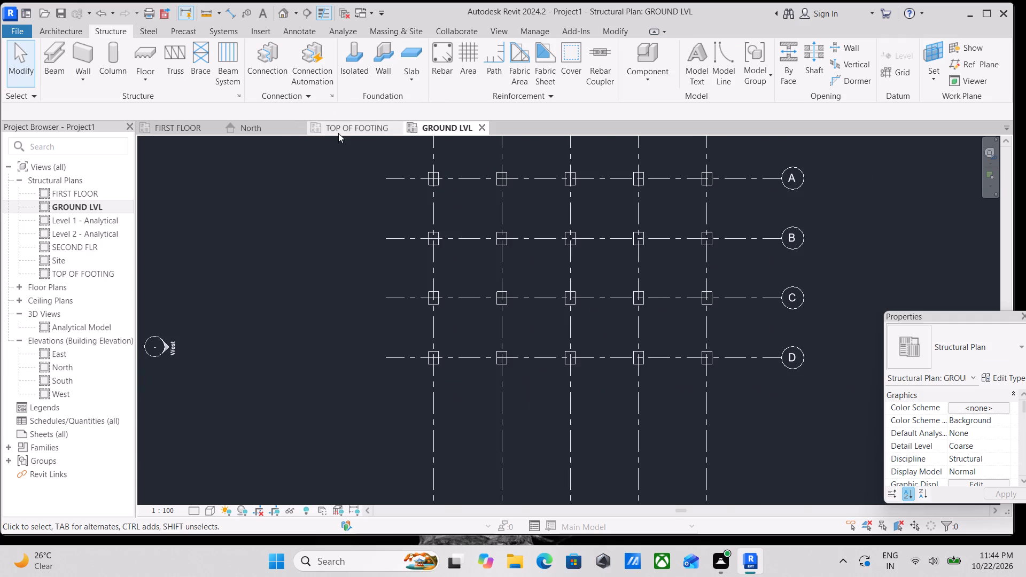
Examine the footings and columns in a shaded default 3D view and in the North elevation.
click(287, 11)
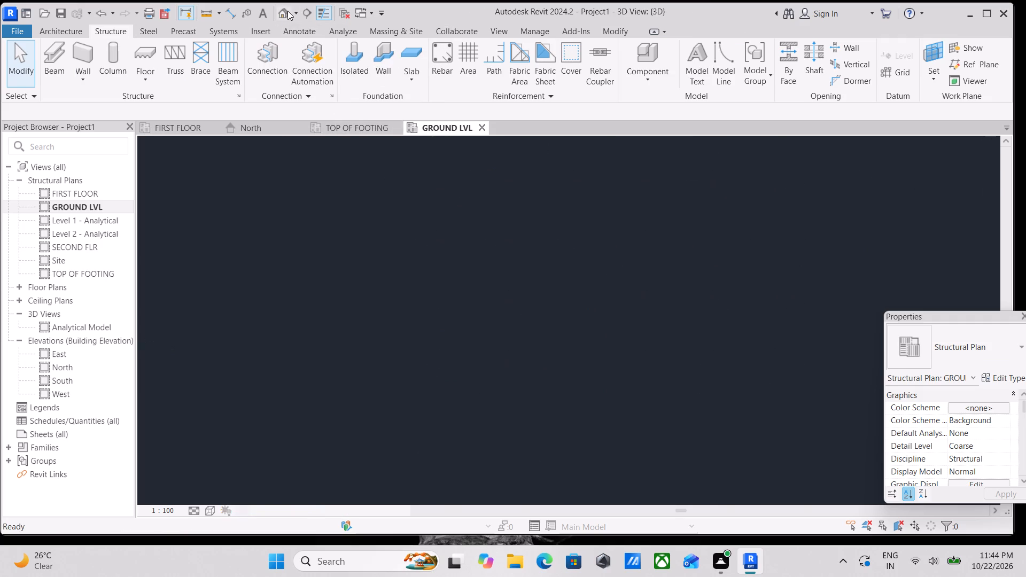
scroll(501, 292, down, 2)
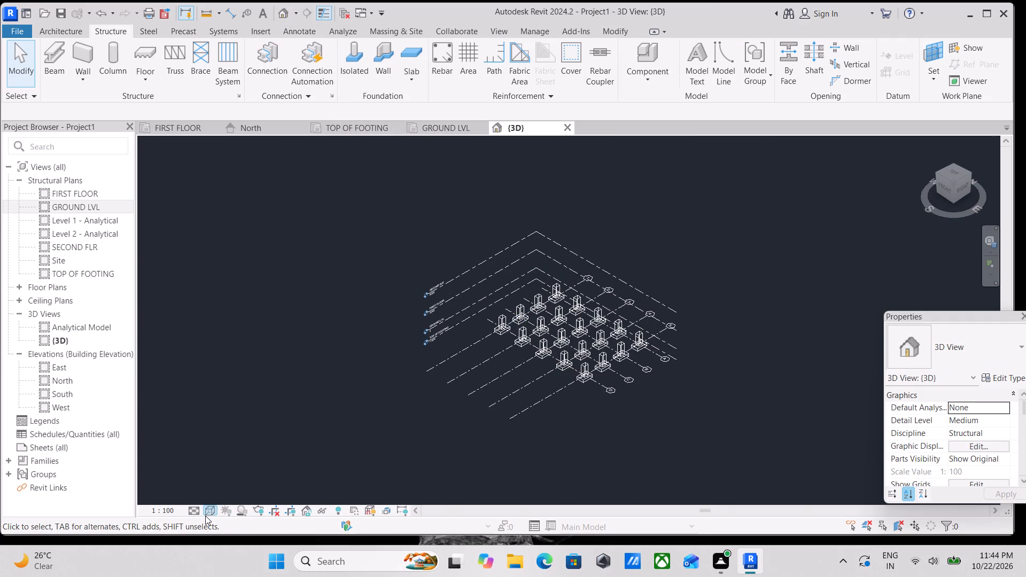
click(205, 516)
click(227, 456)
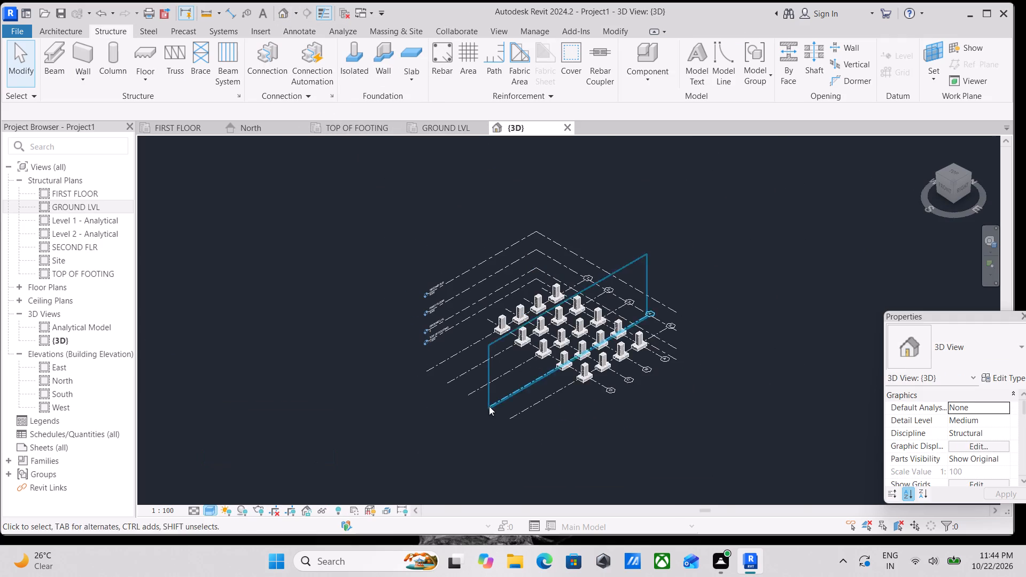
scroll(494, 402, up, 10)
scroll(607, 319, up, 4)
scroll(602, 320, down, 3)
middle_drag(582, 330, 495, 385)
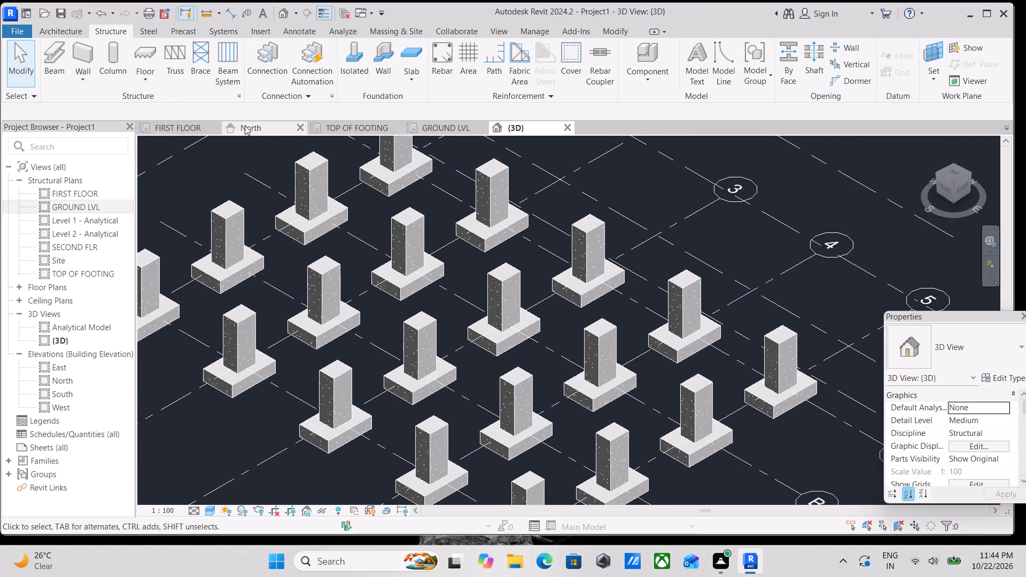
click(245, 126)
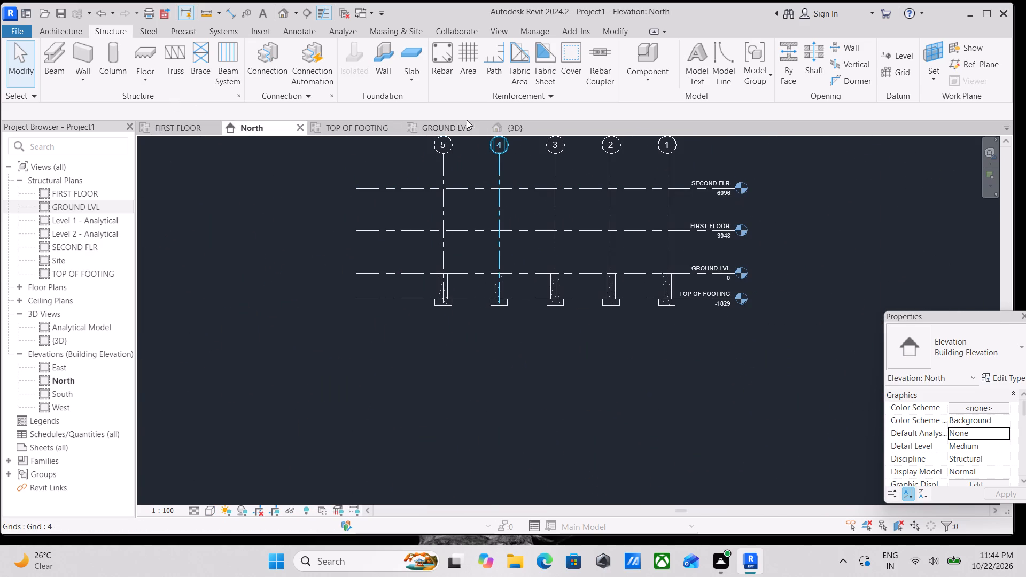
Return to the GROUND LVL plan and examine the columns along grid A.
click(434, 127)
scroll(421, 167, down, 2)
middle_drag(421, 167, 398, 202)
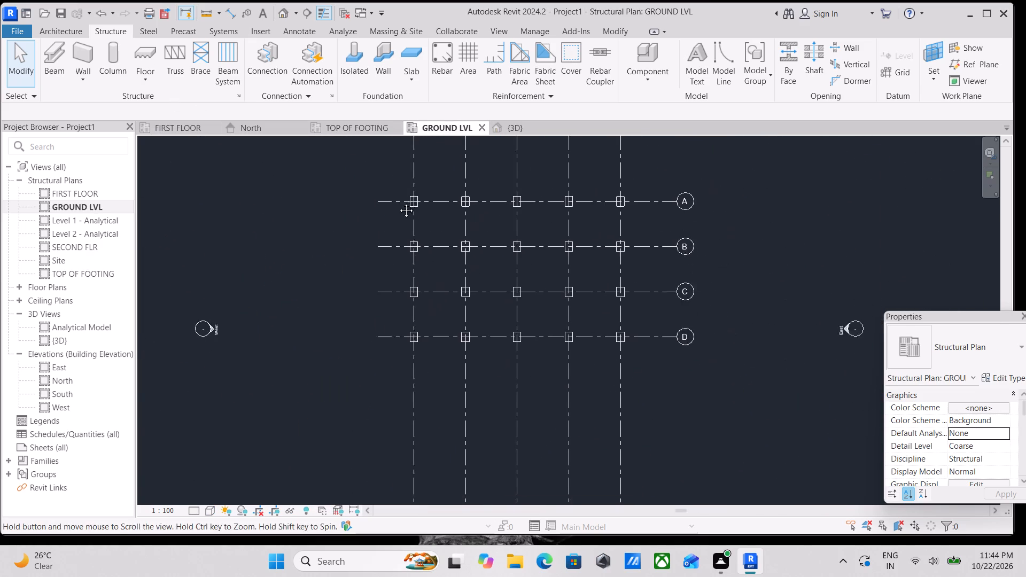
middle_drag(398, 202, 395, 207)
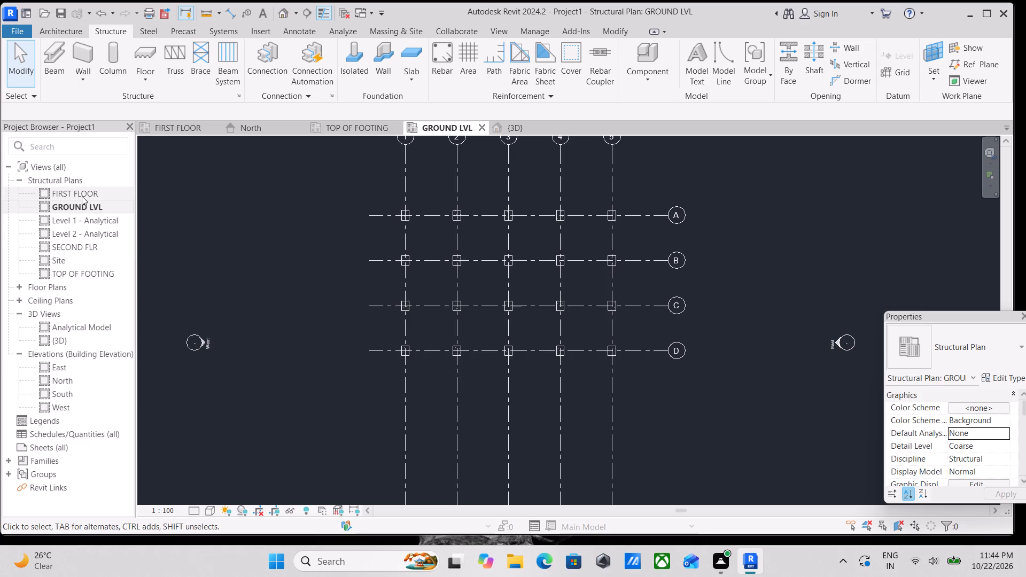
scroll(418, 211, up, 3)
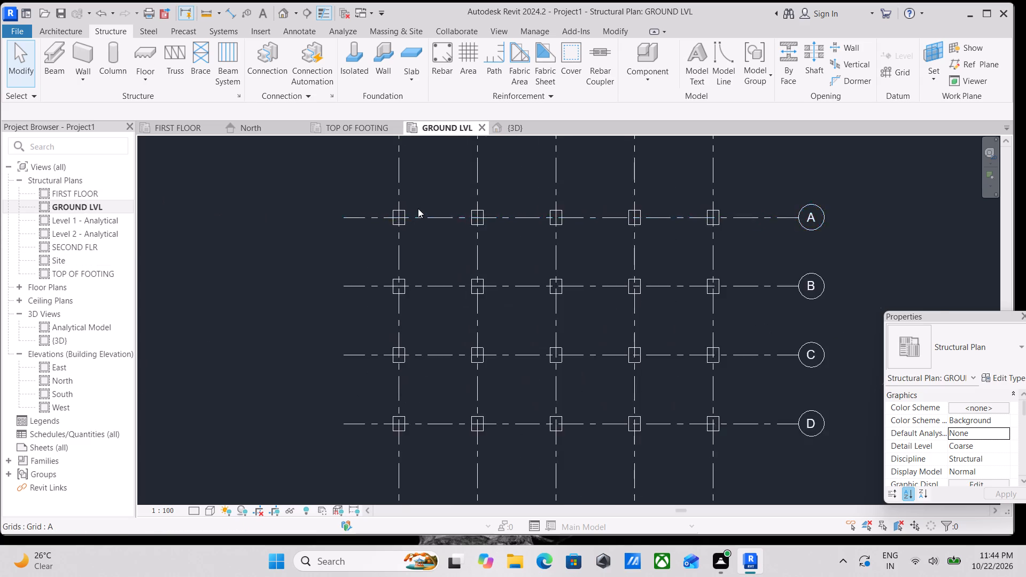
scroll(418, 208, up, 5)
middle_drag(418, 202, 415, 253)
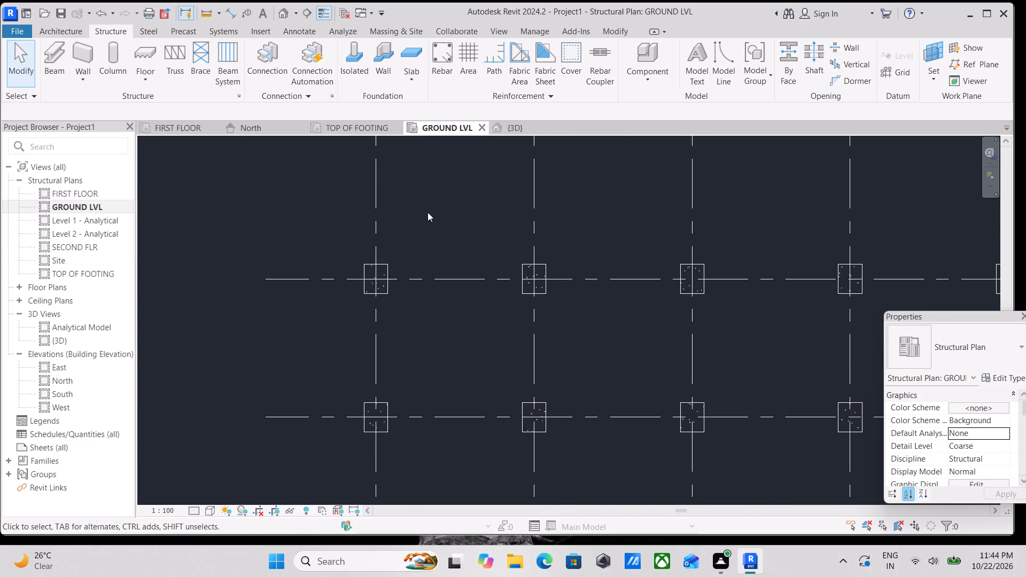
scroll(425, 215, down, 1)
scroll(404, 292, up, 1)
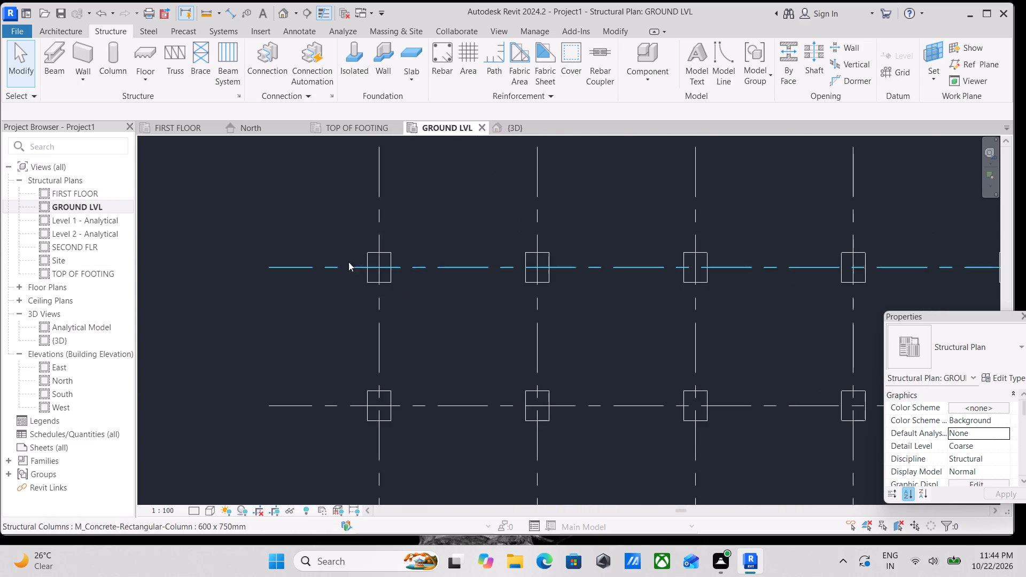
scroll(296, 234, up, 3)
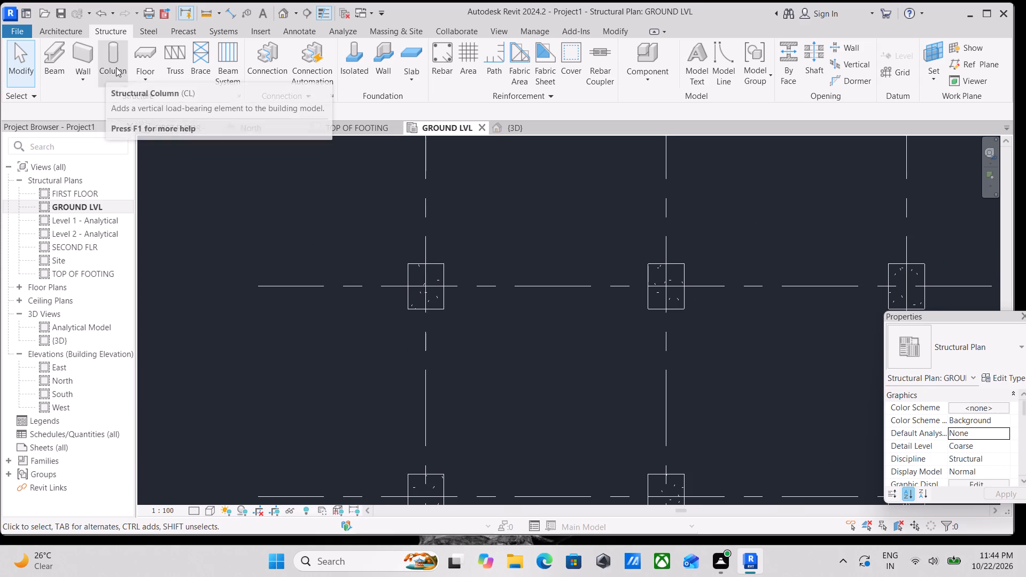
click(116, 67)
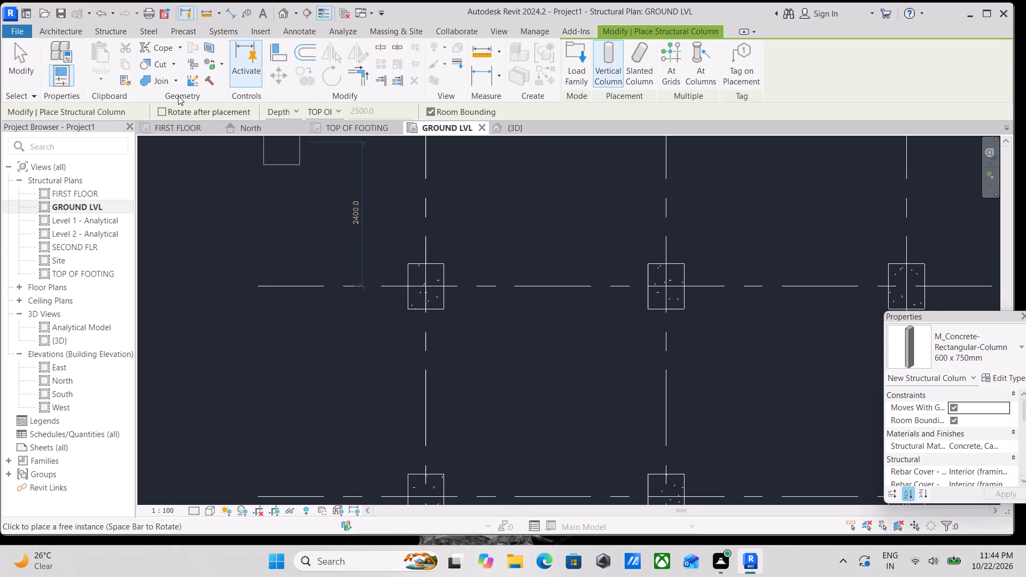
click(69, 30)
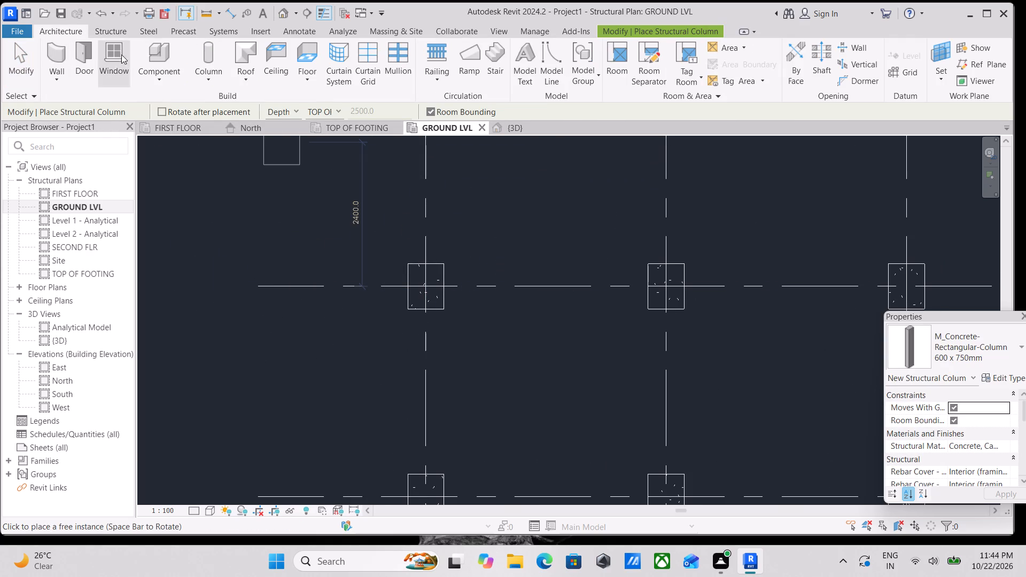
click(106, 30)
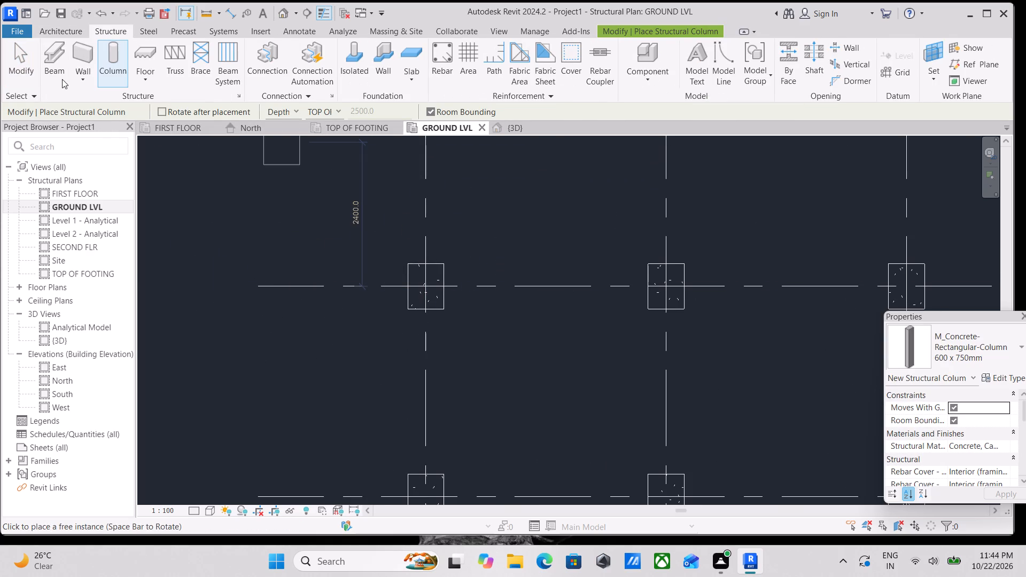
Place an M_HSS Square HSS152.4X152.4X9.5 beam along grid A between the columns at grids 1 and 2.
click(59, 73)
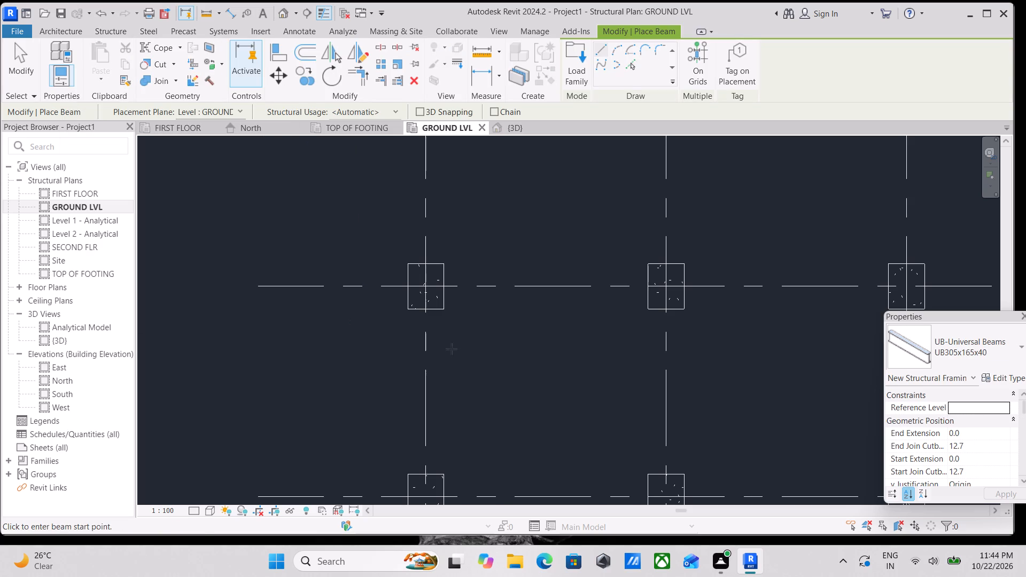
click(1012, 358)
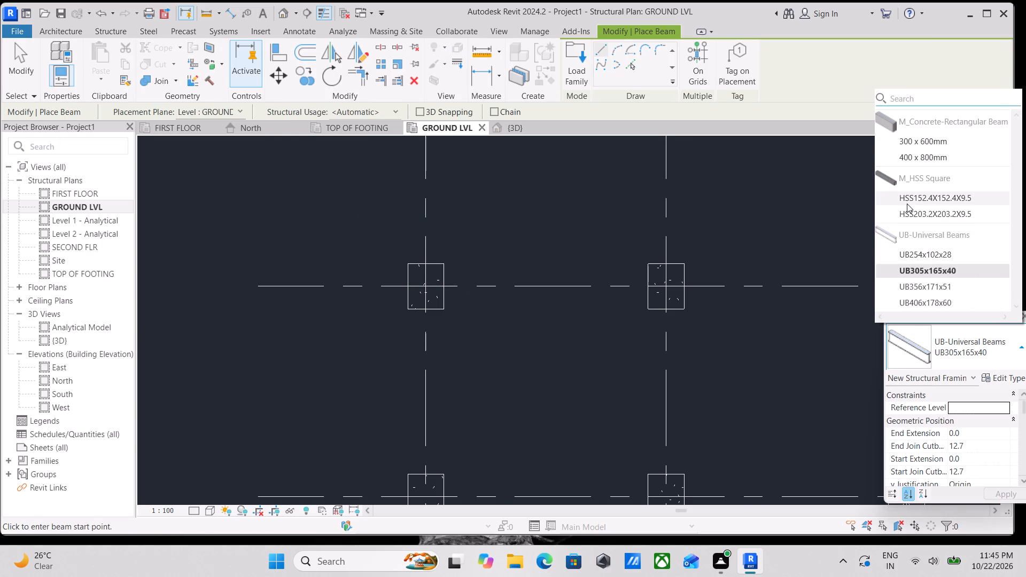
click(907, 202)
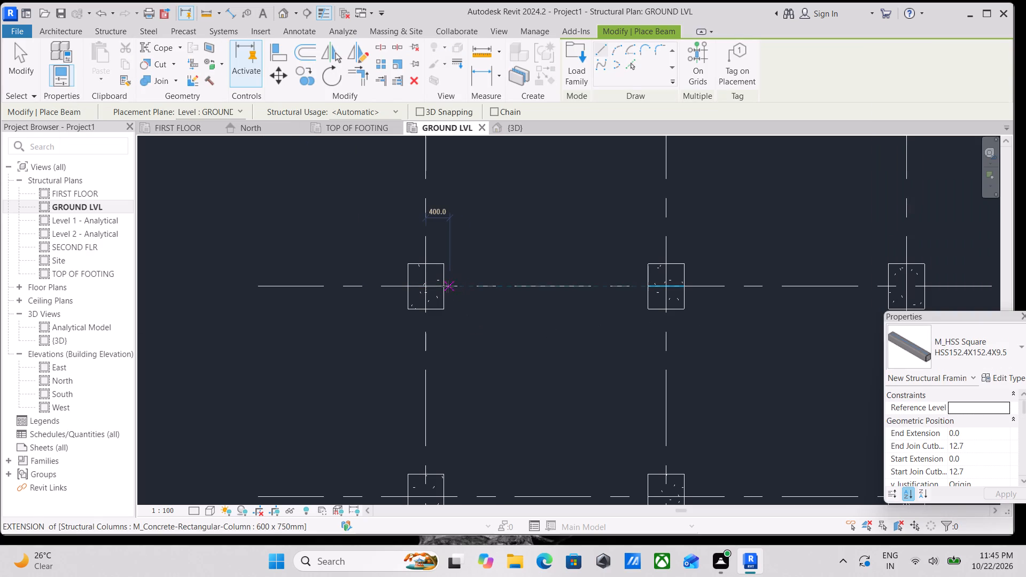
click(447, 286)
click(655, 288)
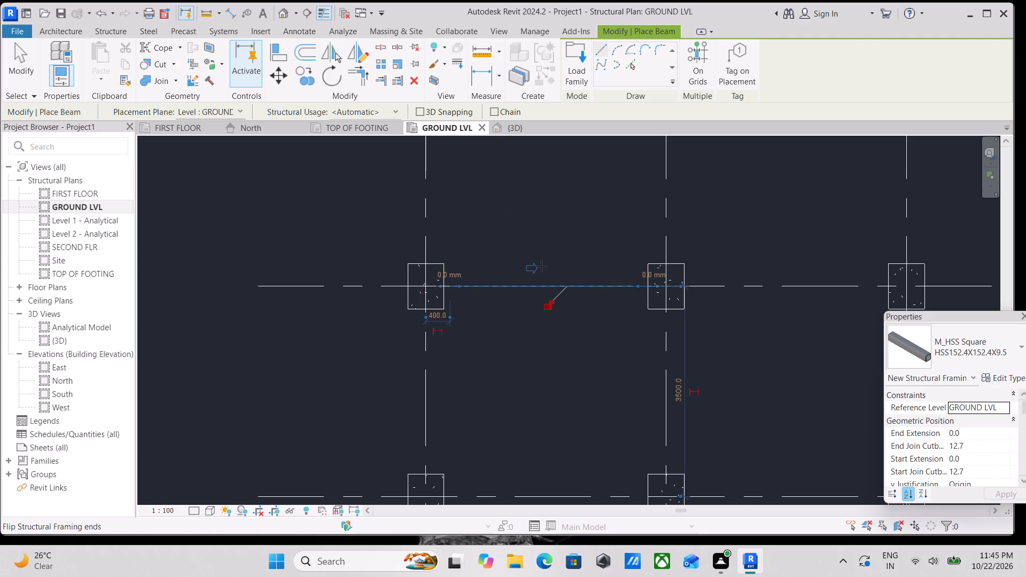
key(Escape)
key(Escape)
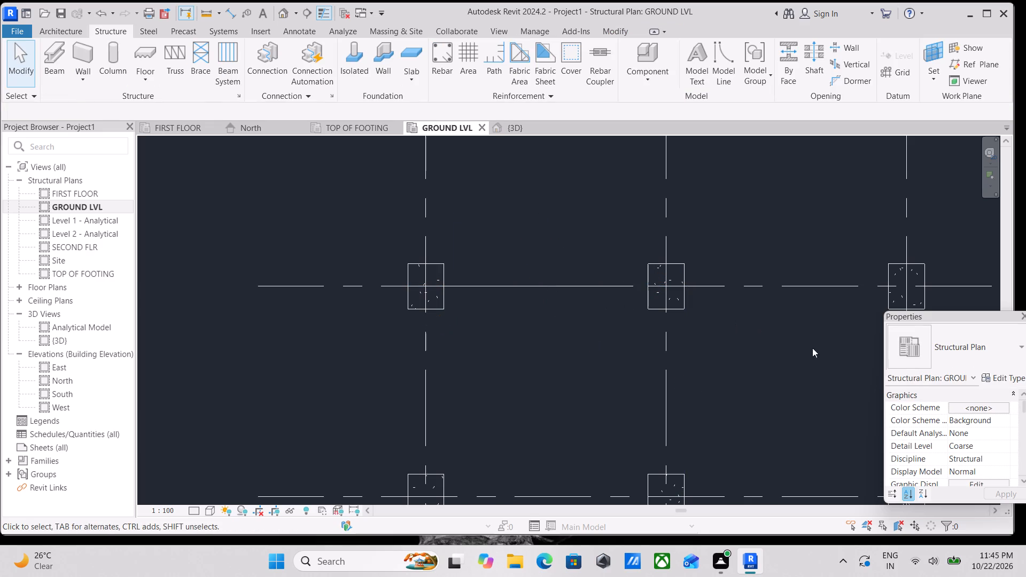
Place an M_Concrete-Rectangular Beam 300 x 600mm along grid A between the columns at grids 1 and 2.
click(60, 59)
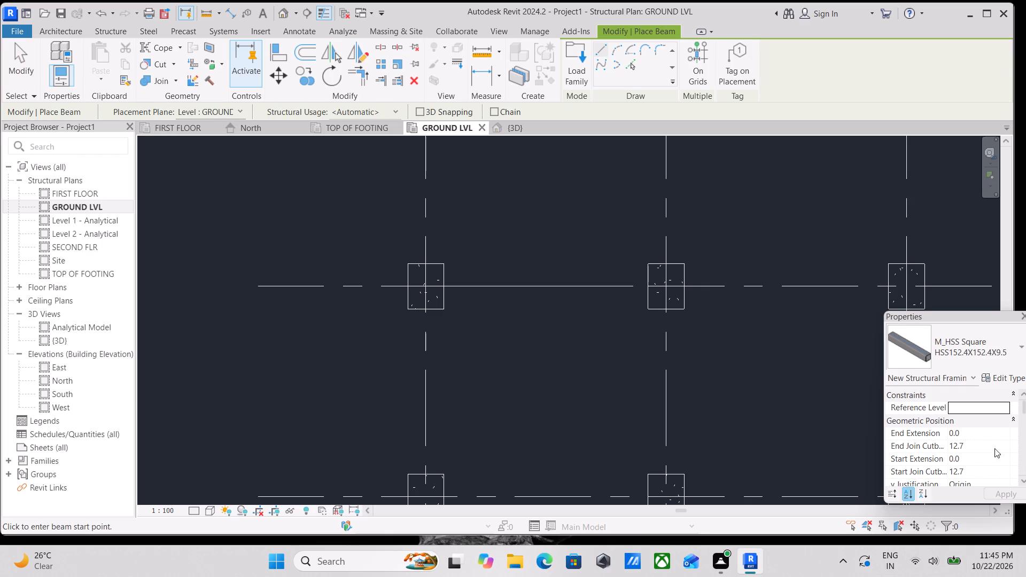
click(993, 354)
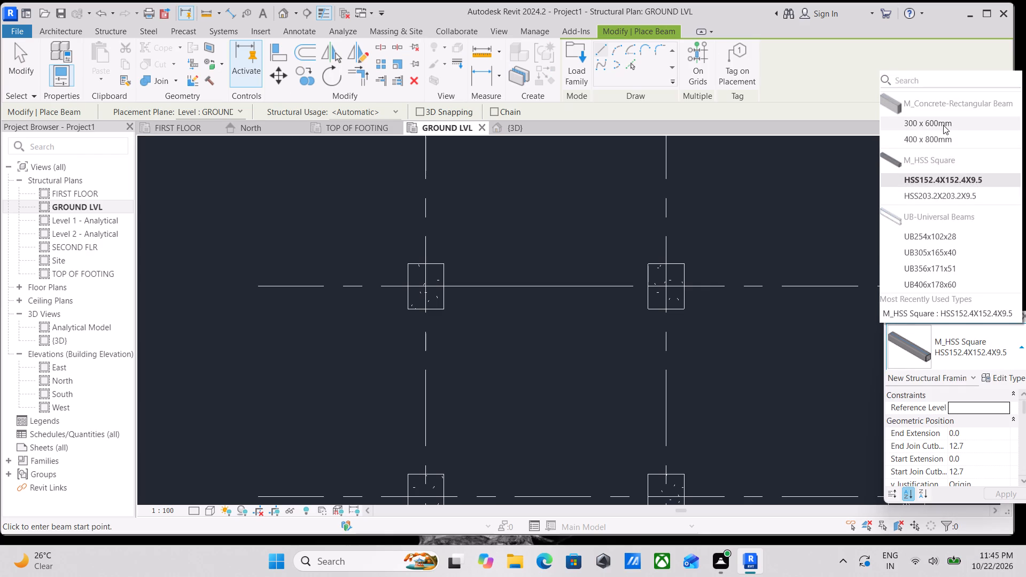
click(943, 124)
scroll(417, 310, up, 2)
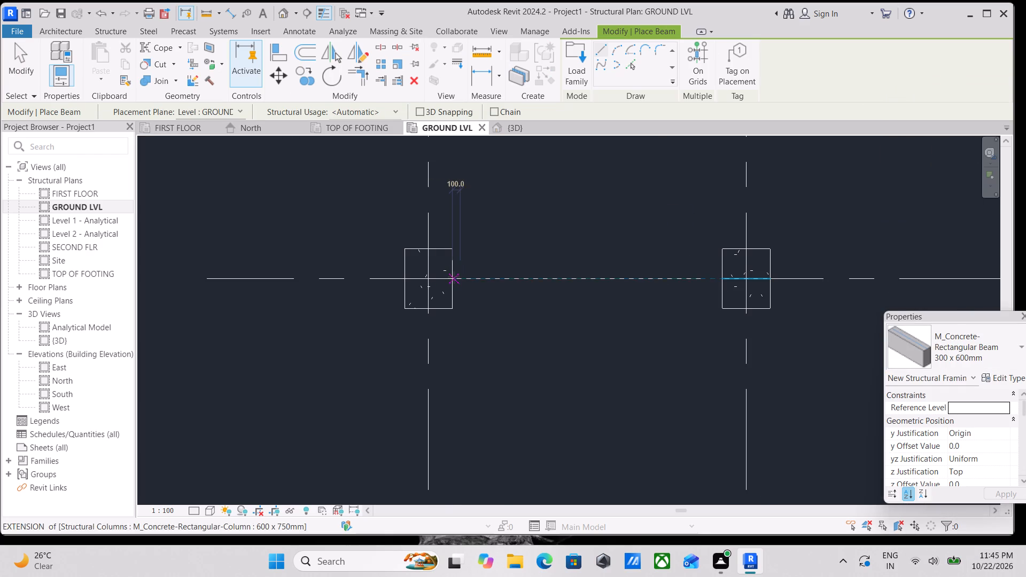
click(453, 280)
click(720, 283)
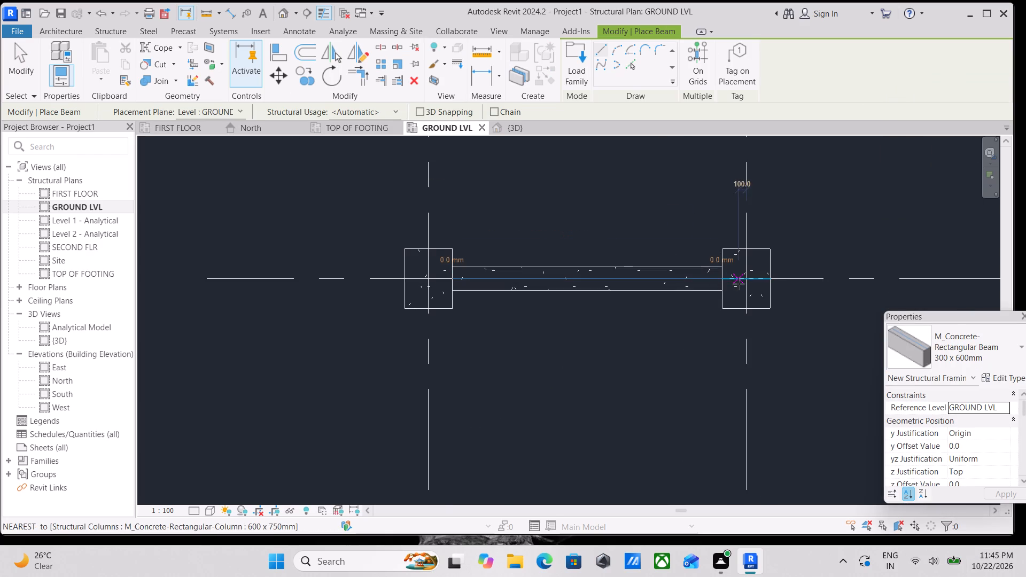
Place the same 300 x 600mm concrete beam along grid A between the columns at grids 2 and 3.
middle_drag(737, 283, 525, 278)
click(558, 273)
middle_drag(694, 270, 660, 272)
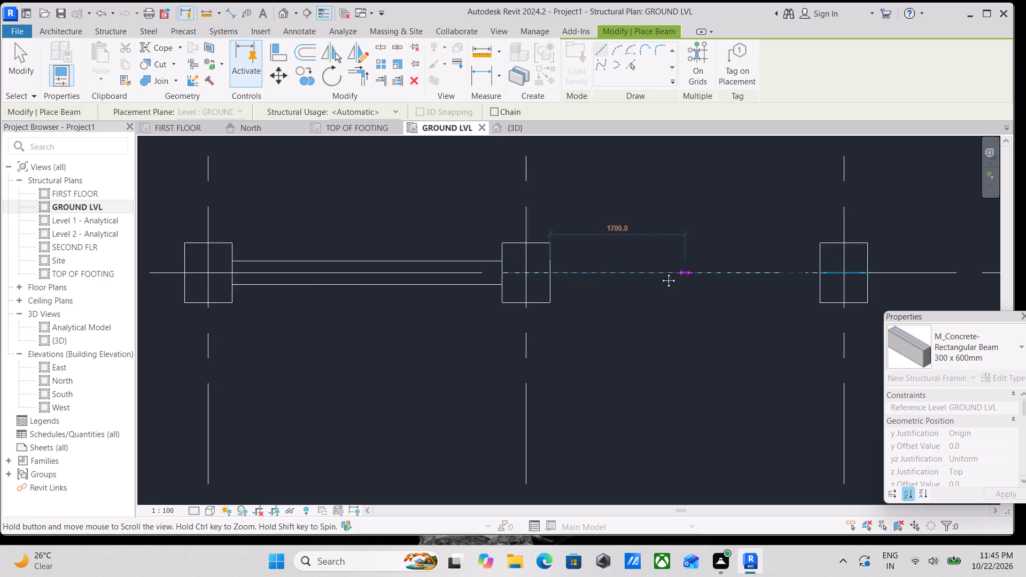
middle_drag(660, 272, 648, 277)
middle_drag(749, 280, 554, 287)
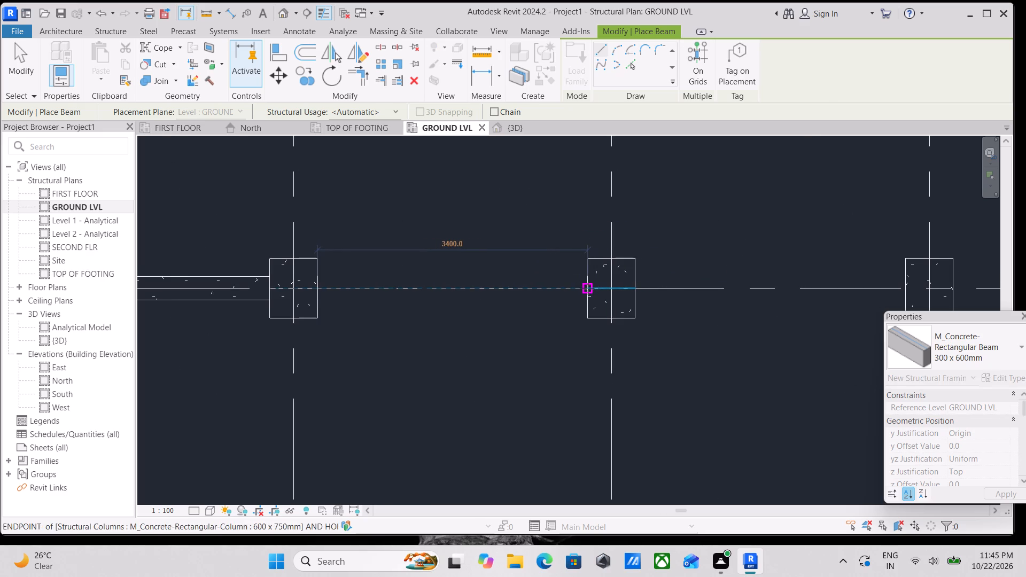
click(588, 288)
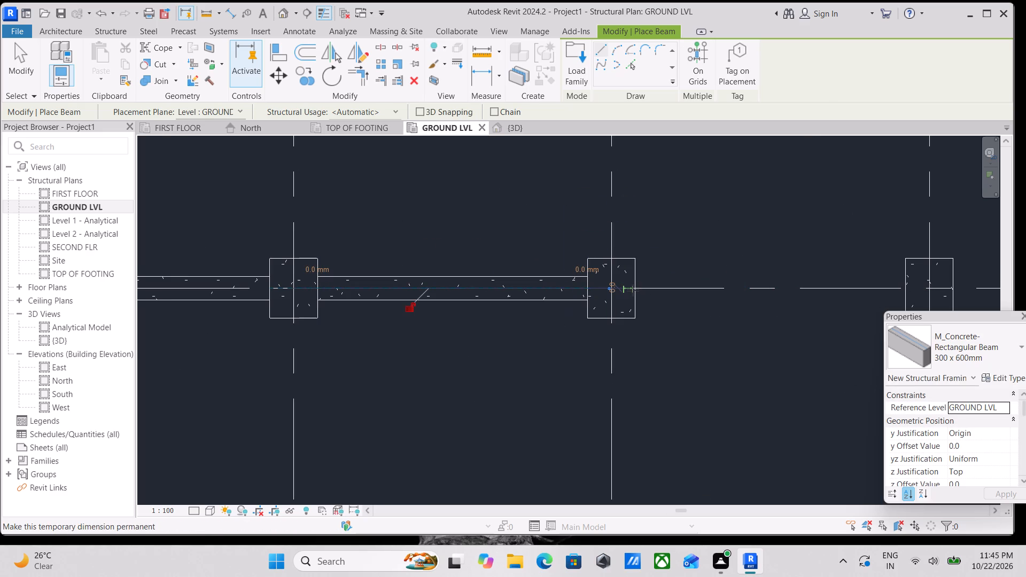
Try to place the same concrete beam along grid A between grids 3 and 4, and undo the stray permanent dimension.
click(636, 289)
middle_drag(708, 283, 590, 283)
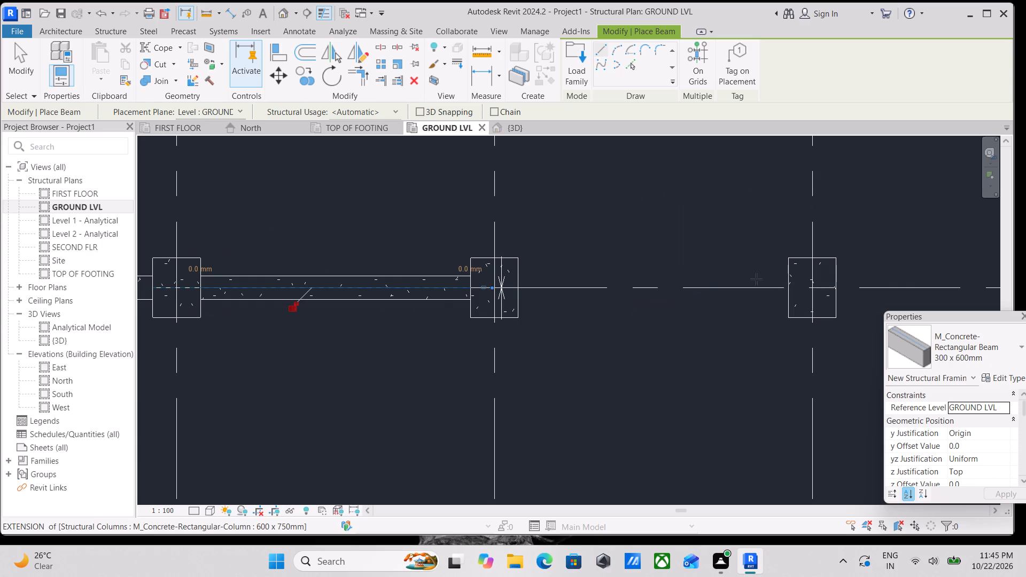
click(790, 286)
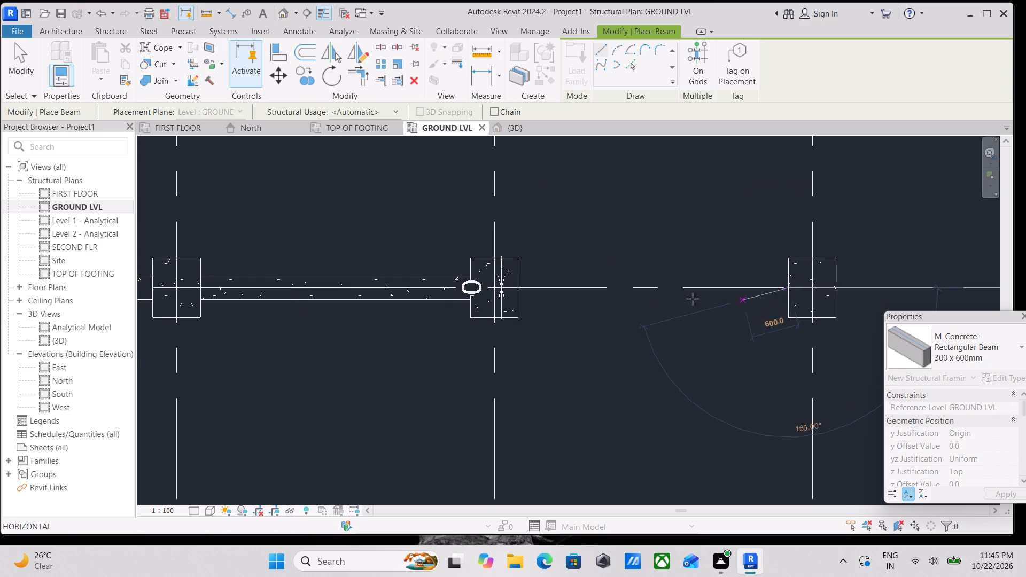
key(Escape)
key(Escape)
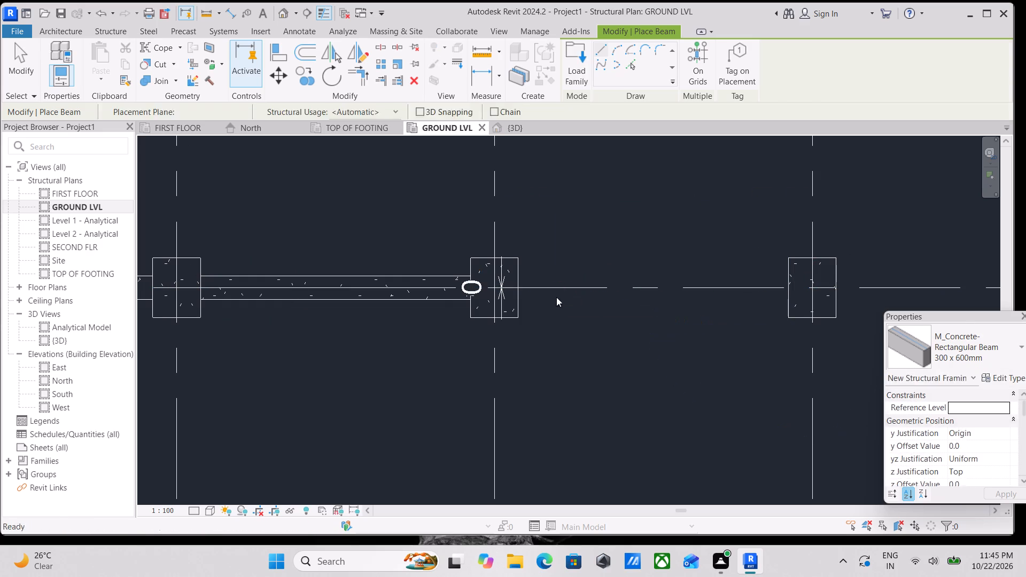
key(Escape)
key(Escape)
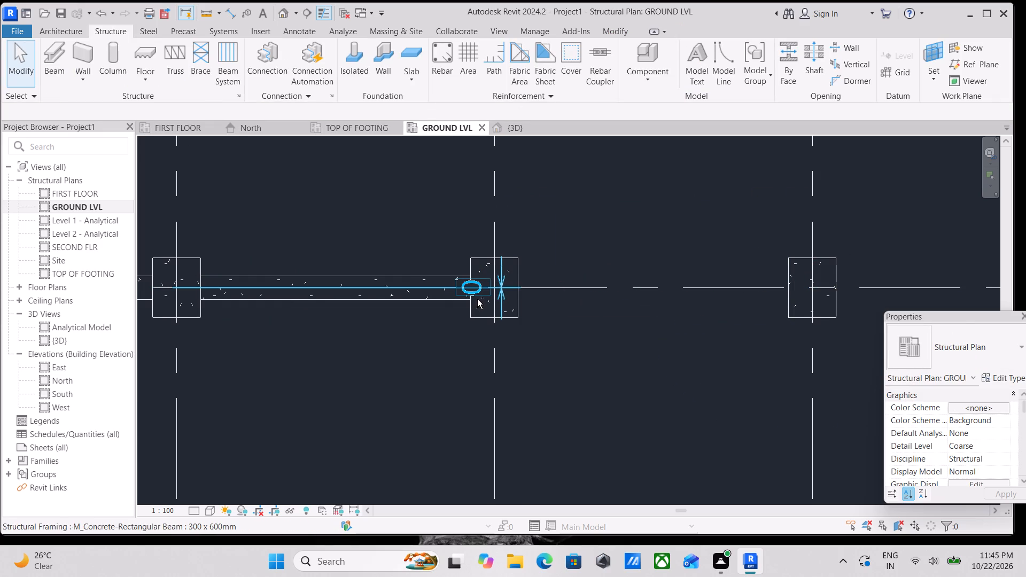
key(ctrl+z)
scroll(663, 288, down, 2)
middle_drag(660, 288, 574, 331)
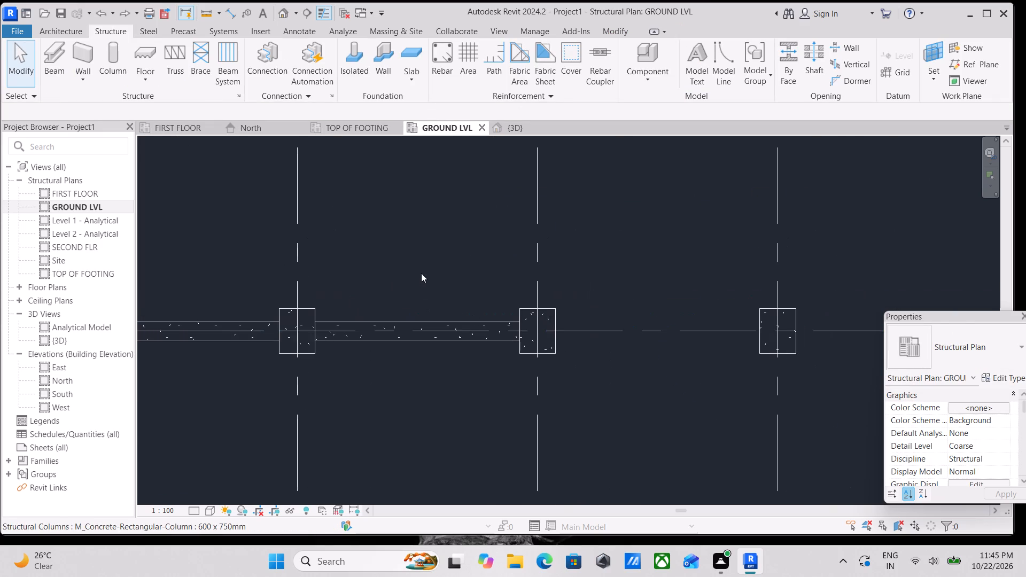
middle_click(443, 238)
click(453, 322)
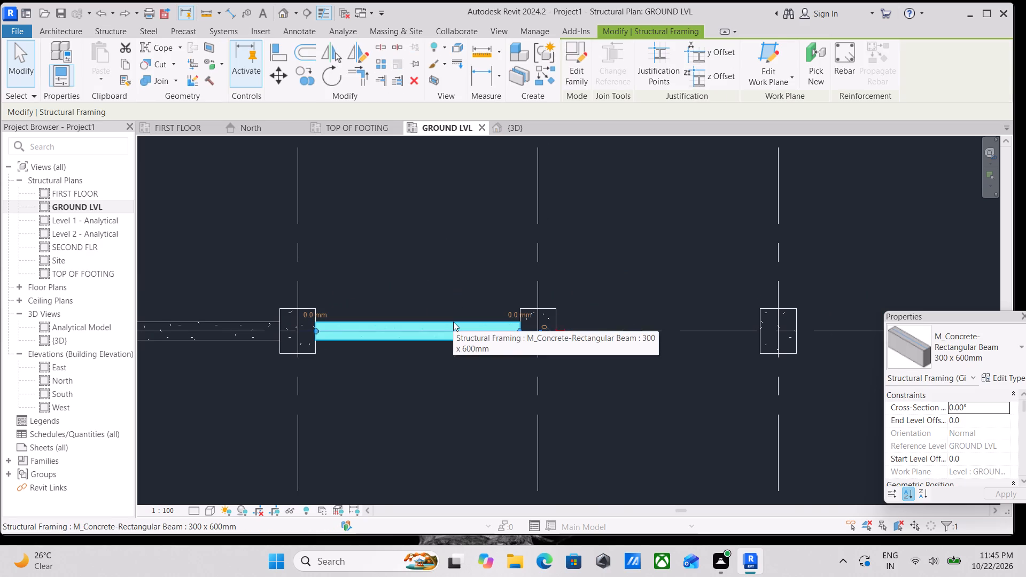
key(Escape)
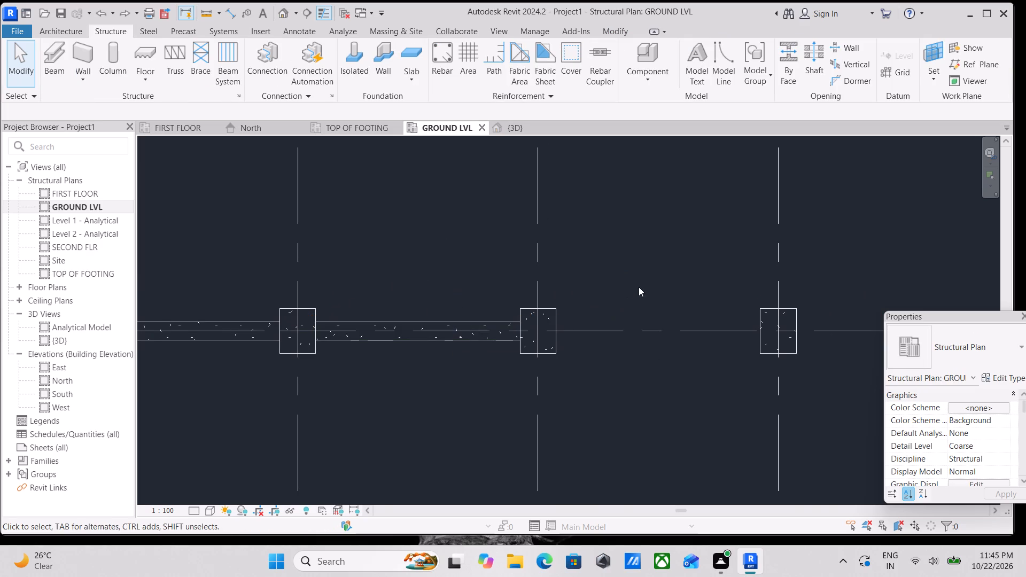
Draw a Generic - 200mm wall about 3400 mm long along grid A between the columns at grids 3 and 4.
text(WA)
scroll(564, 336, up, 1)
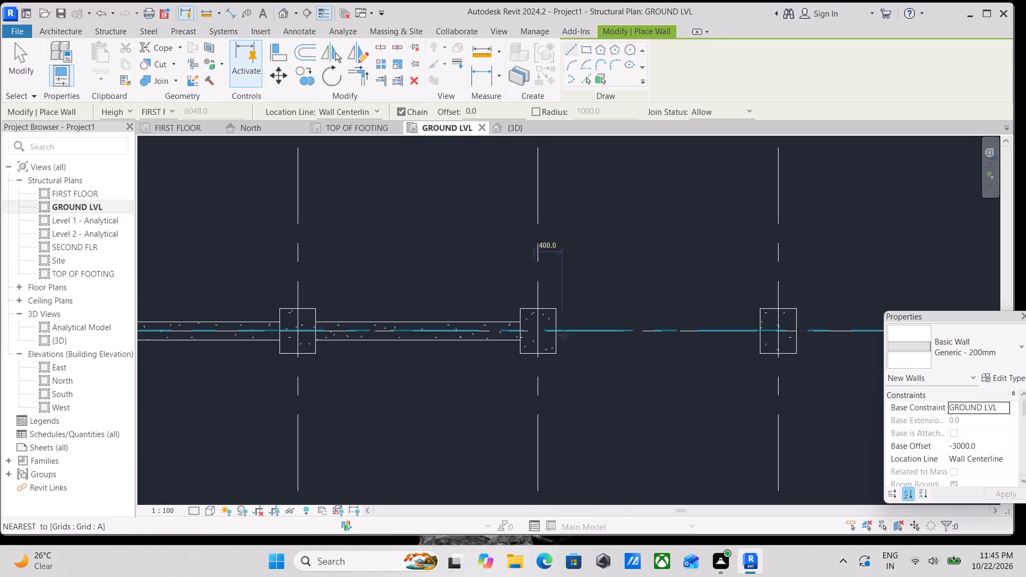
scroll(564, 336, up, 2)
click(555, 327)
middle_drag(771, 325, 545, 315)
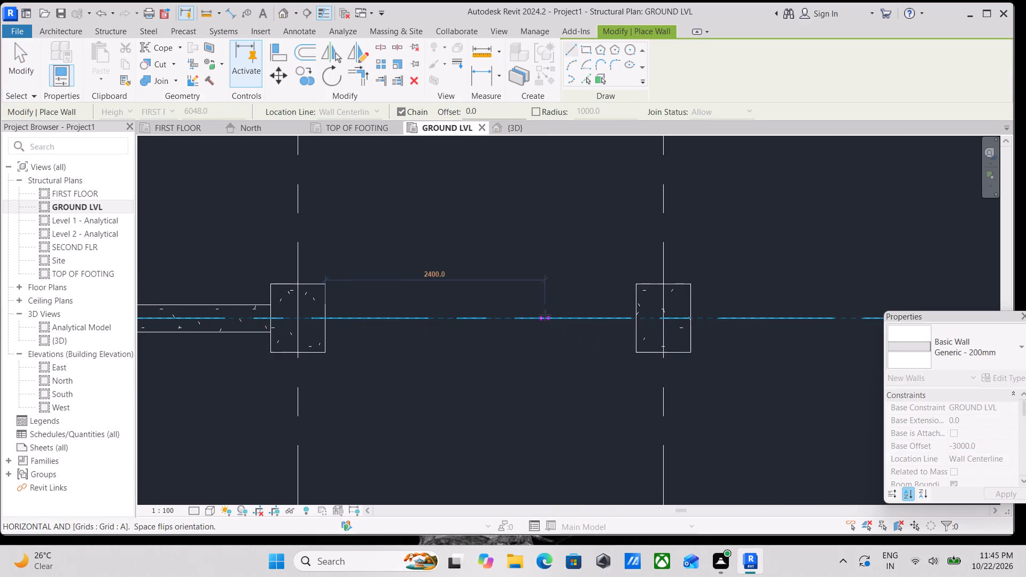
click(639, 317)
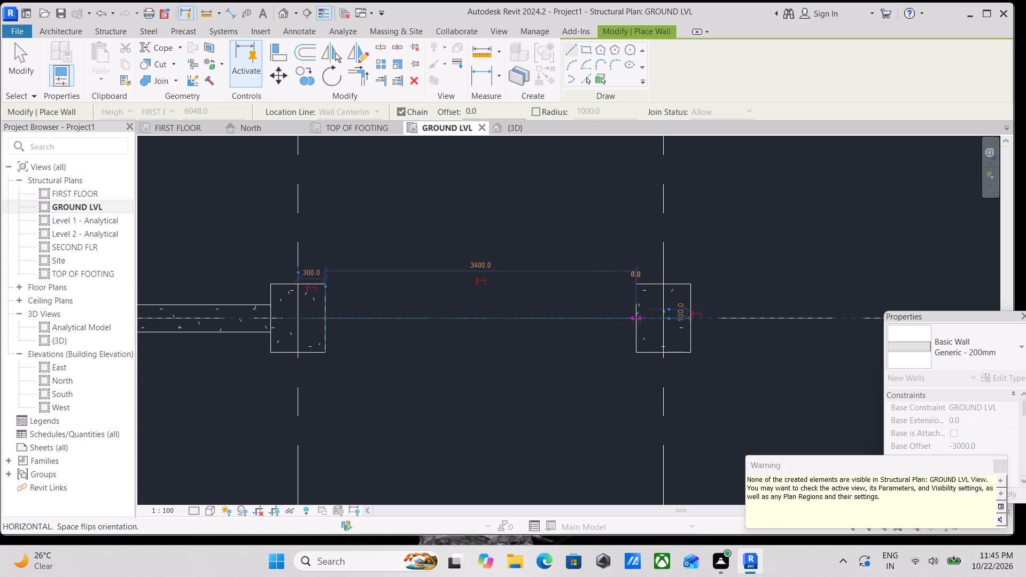
key(Escape)
scroll(639, 317, down, 3)
key(Escape)
Place an M_Concrete-Rectangular Beam 300 x 600mm along grid 1 between the columns at grids A and B.
scroll(639, 317, down, 6)
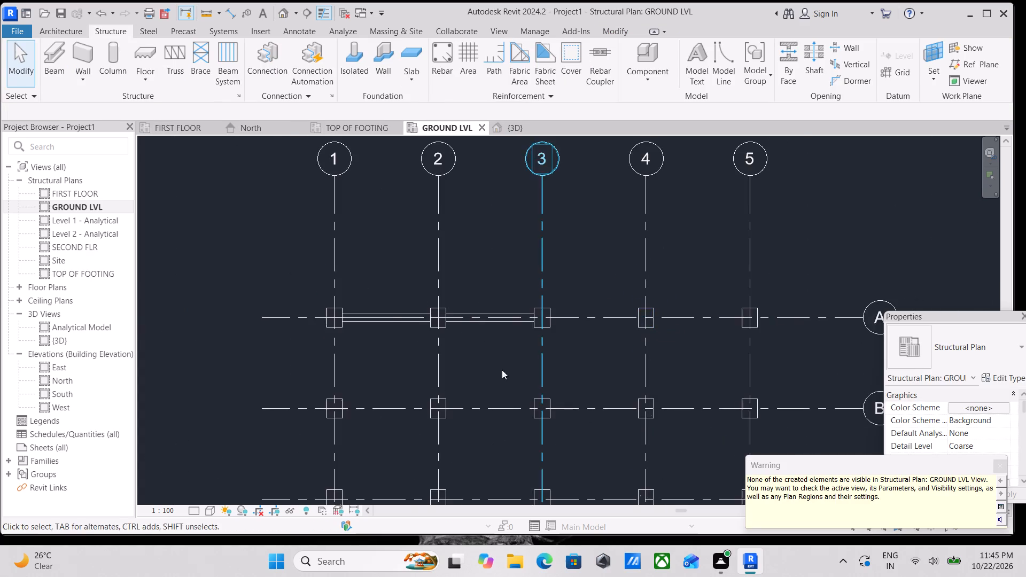
middle_drag(498, 363, 723, 246)
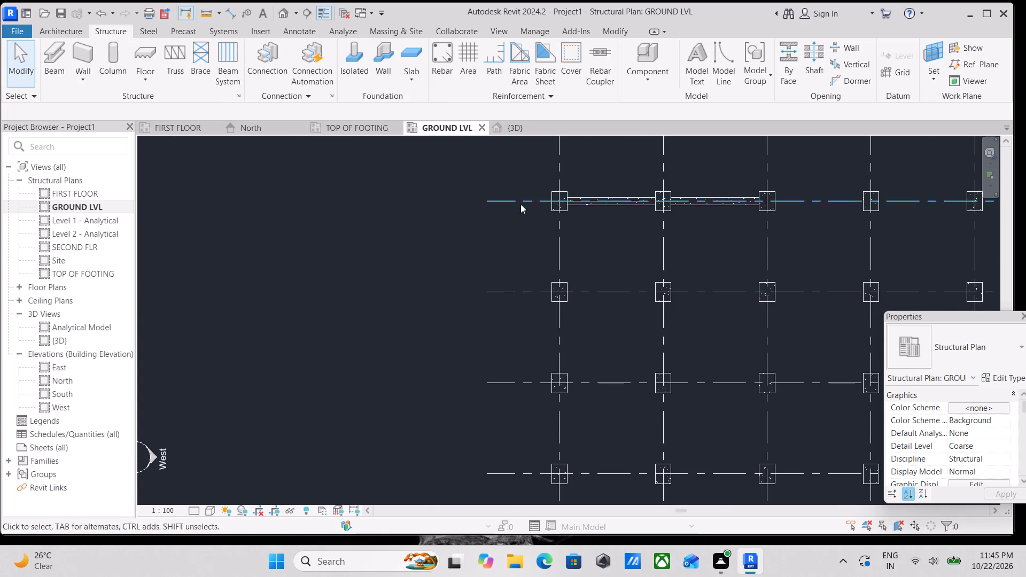
text(BM)
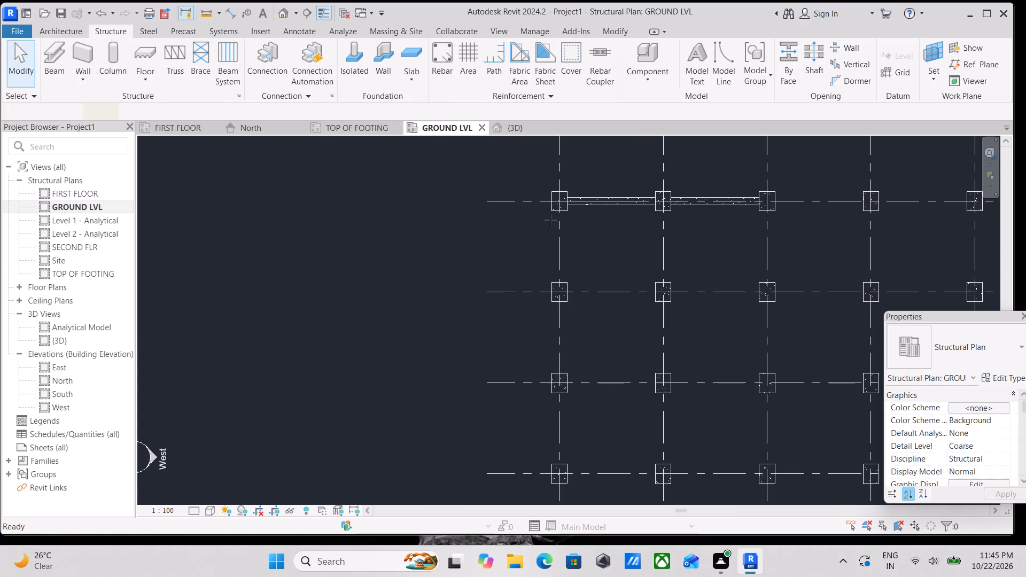
scroll(563, 212, up, 5)
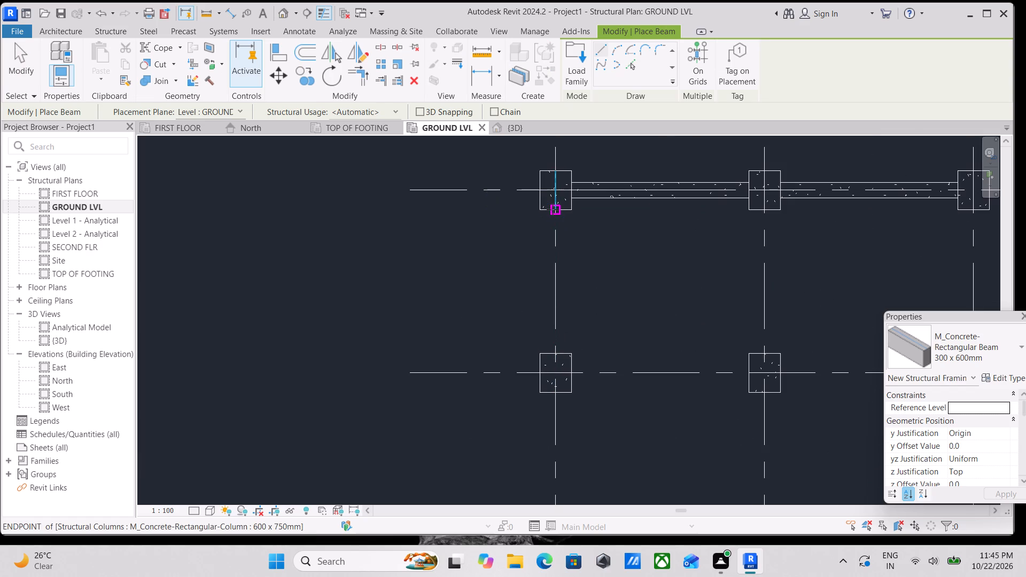
click(553, 209)
click(554, 354)
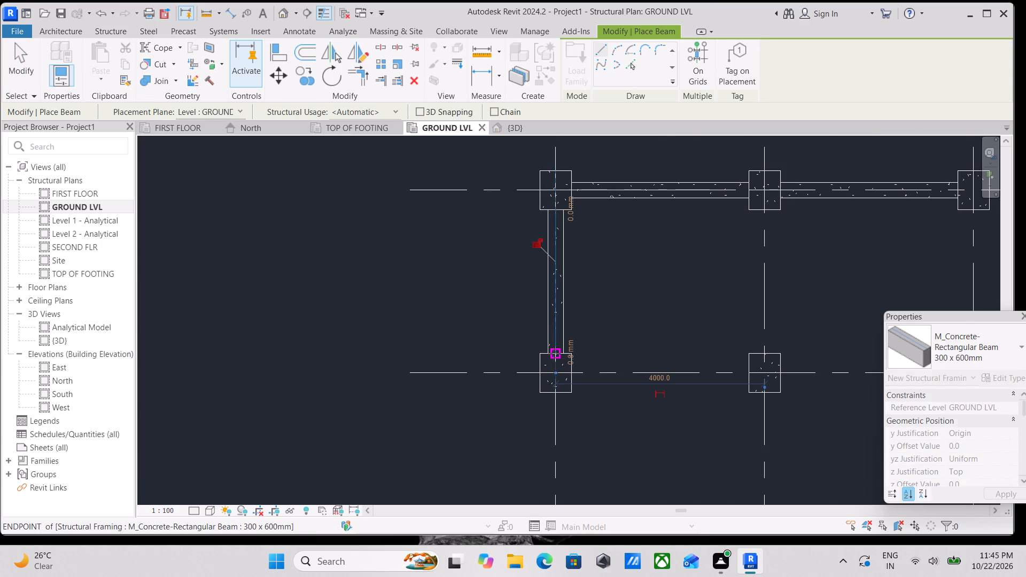
Place the same 300 x 600mm concrete beam along grid 1 between the columns at grids B and C.
middle_drag(554, 348, 556, 207)
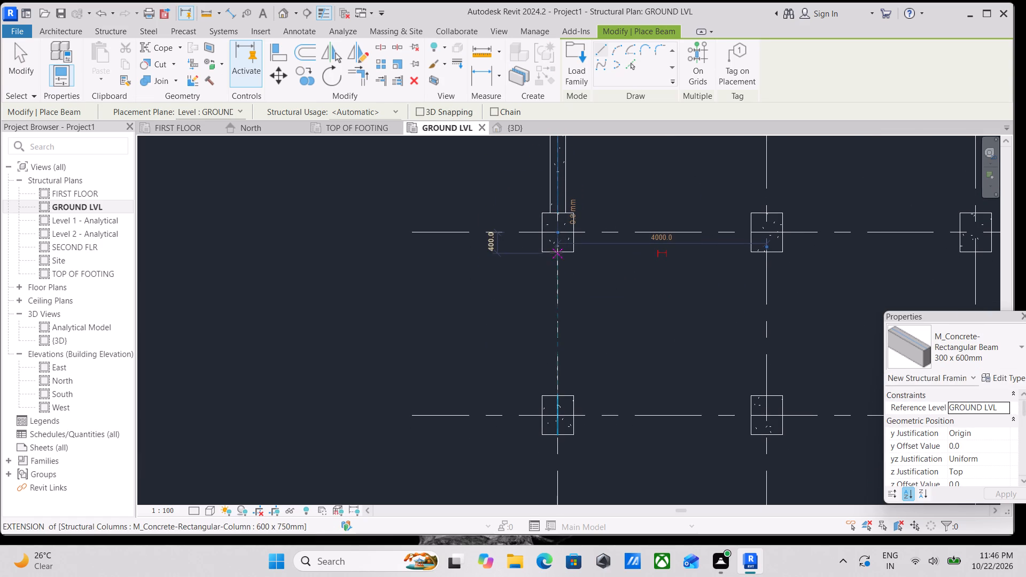
click(556, 252)
middle_drag(555, 371, 576, 307)
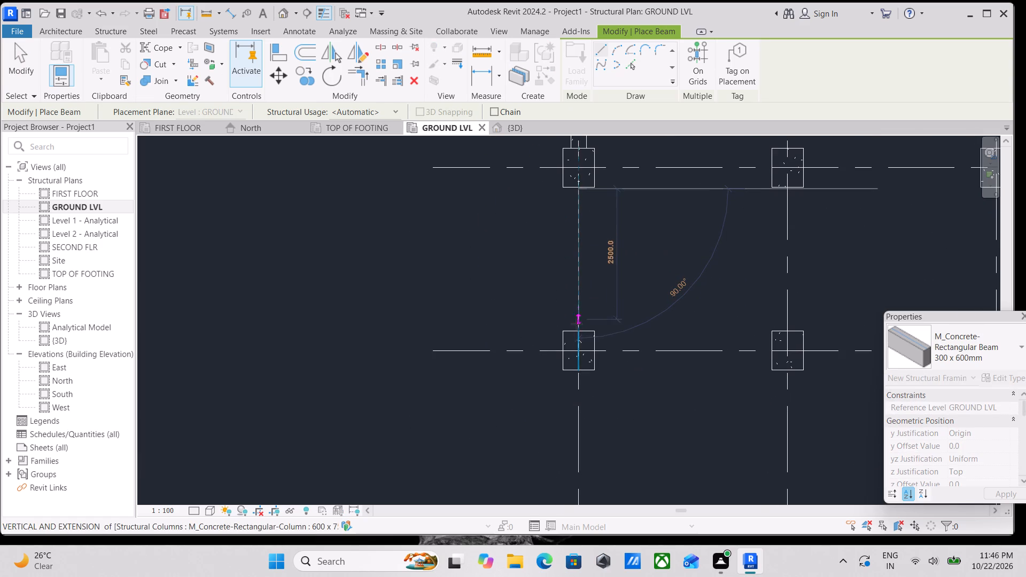
click(579, 332)
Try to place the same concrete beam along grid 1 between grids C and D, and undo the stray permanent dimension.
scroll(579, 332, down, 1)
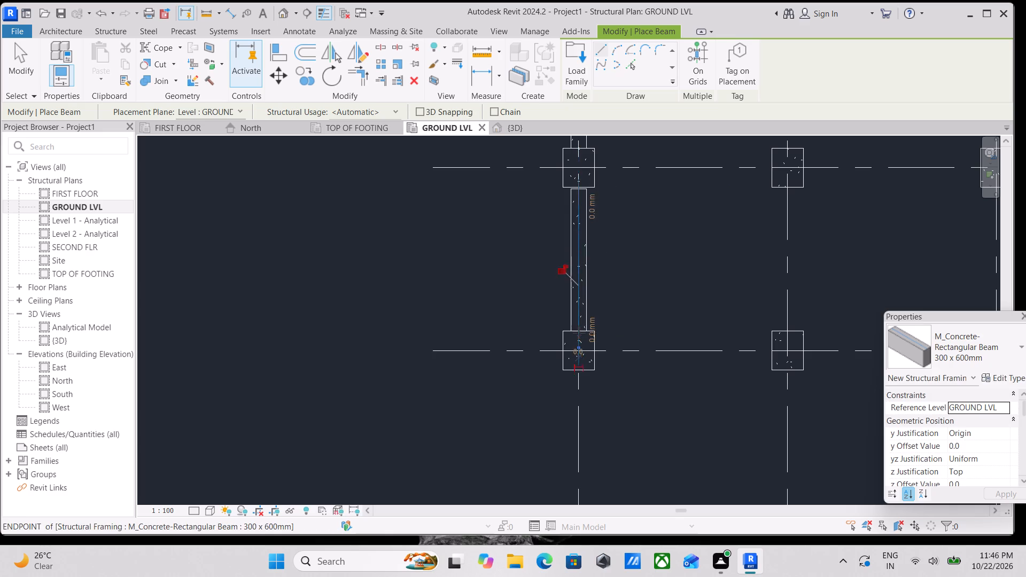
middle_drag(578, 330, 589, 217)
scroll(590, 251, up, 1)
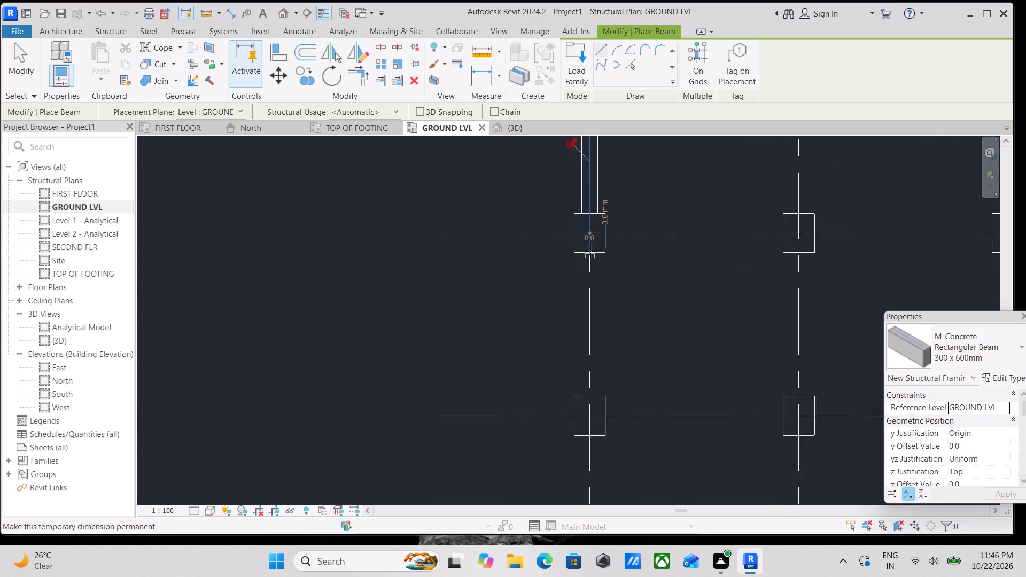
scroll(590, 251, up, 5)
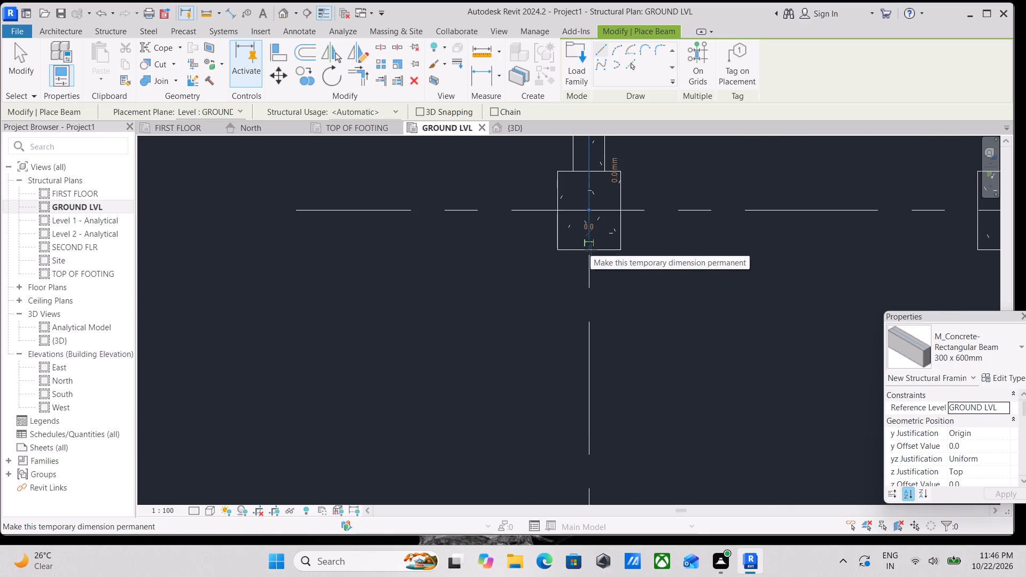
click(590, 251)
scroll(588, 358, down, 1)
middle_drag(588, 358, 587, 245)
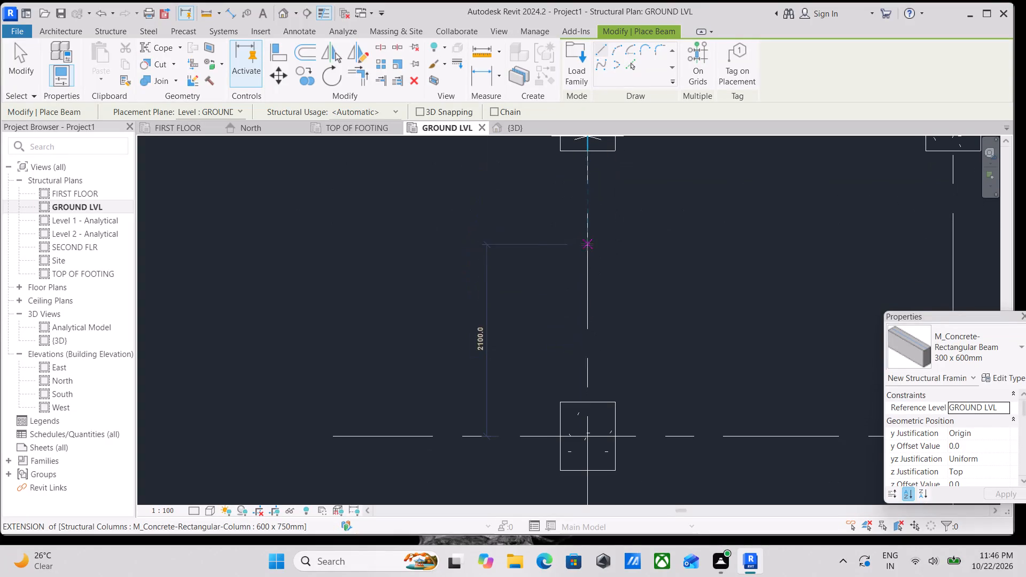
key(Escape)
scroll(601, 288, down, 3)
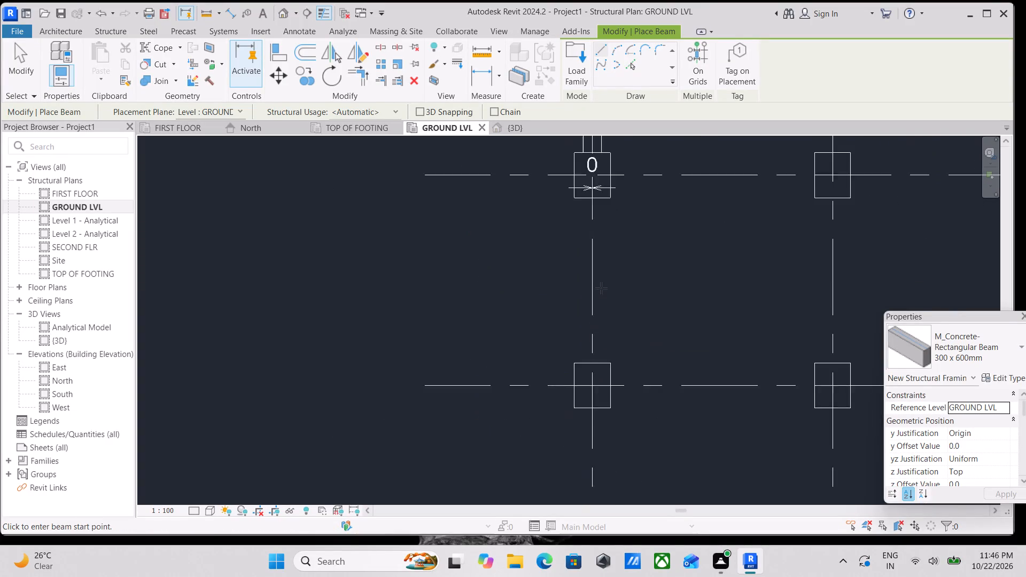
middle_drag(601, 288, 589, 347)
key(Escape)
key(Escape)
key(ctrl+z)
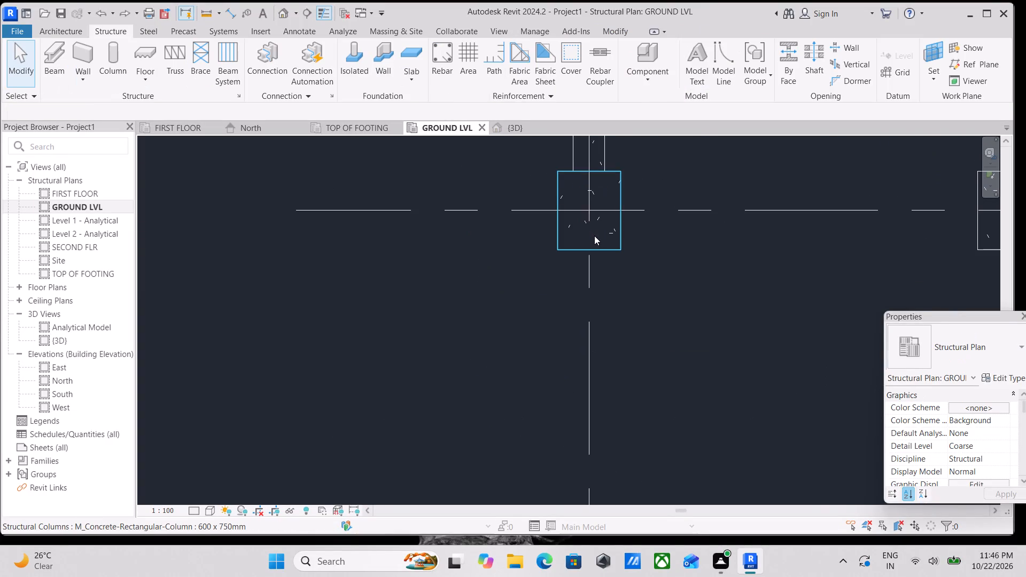
Place the 300 x 600mm concrete beam along grid 1 between the columns at grids C and D.
scroll(594, 234, down, 2)
text(BM)
scroll(596, 239, up, 2)
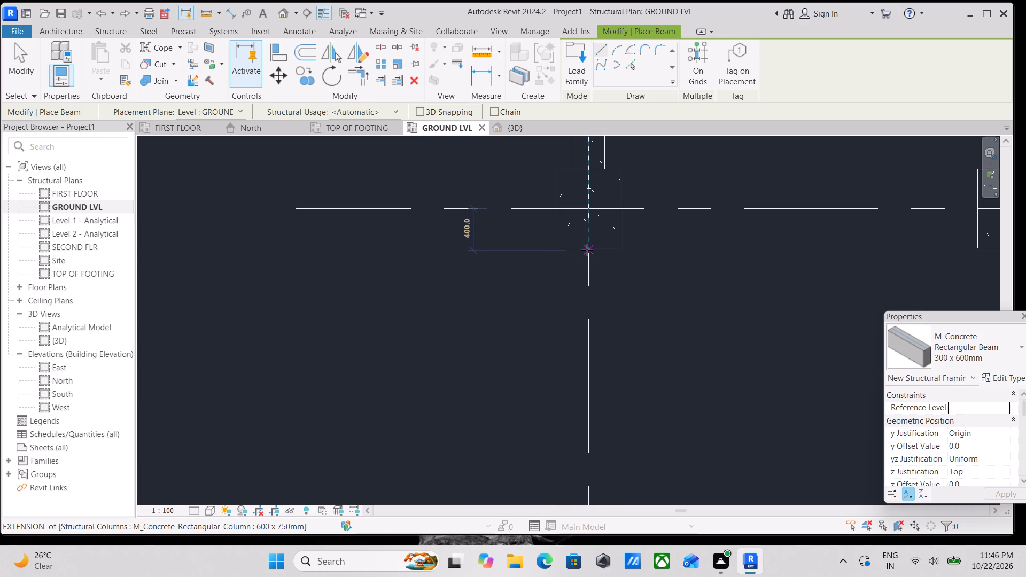
click(587, 249)
scroll(590, 361, down, 1)
middle_drag(589, 358, 589, 141)
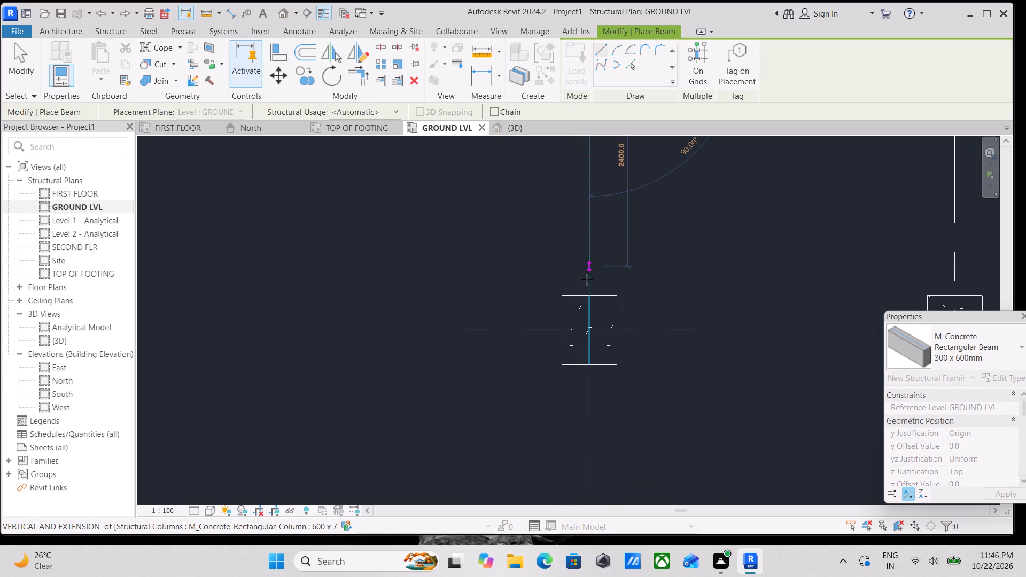
click(584, 300)
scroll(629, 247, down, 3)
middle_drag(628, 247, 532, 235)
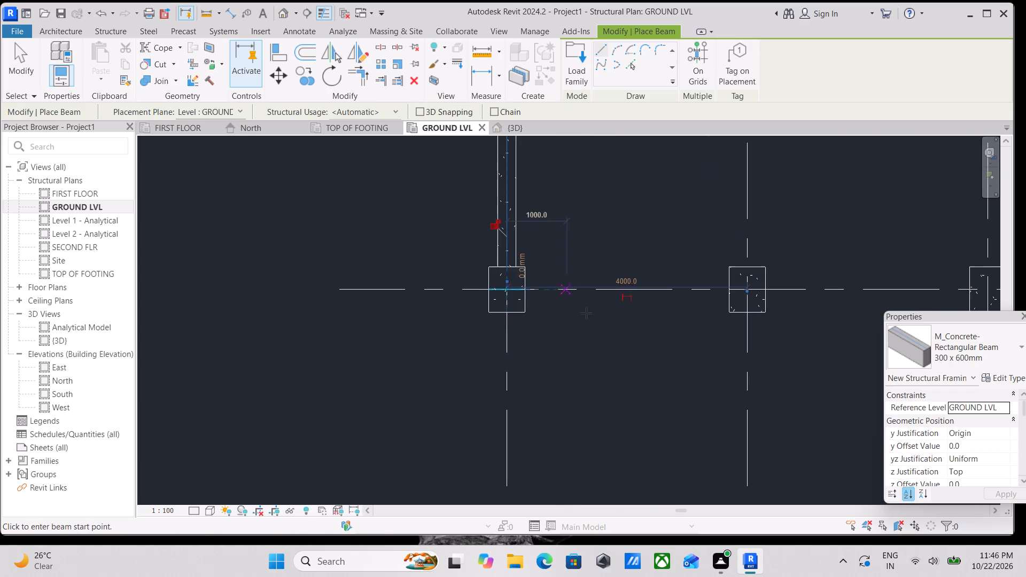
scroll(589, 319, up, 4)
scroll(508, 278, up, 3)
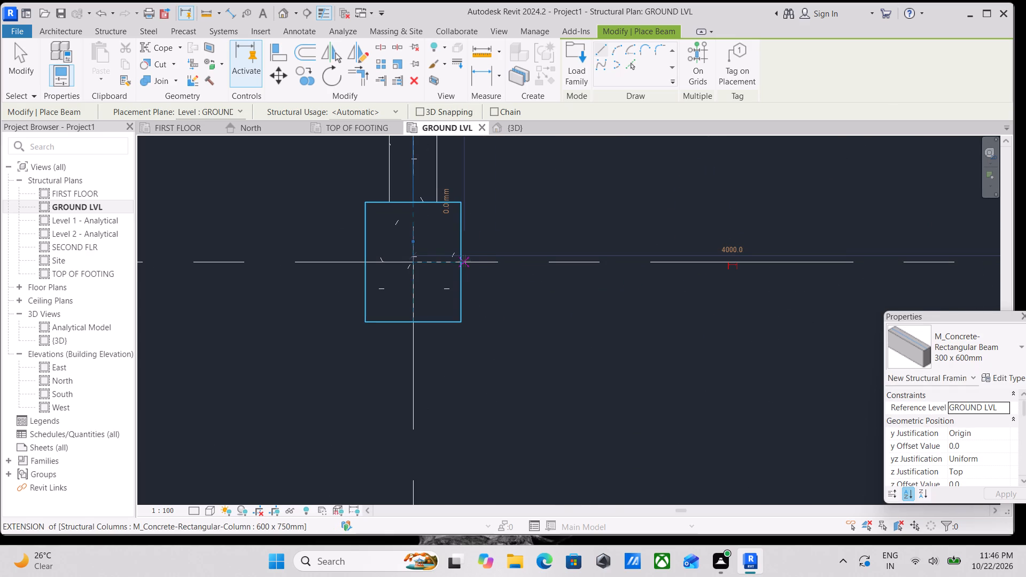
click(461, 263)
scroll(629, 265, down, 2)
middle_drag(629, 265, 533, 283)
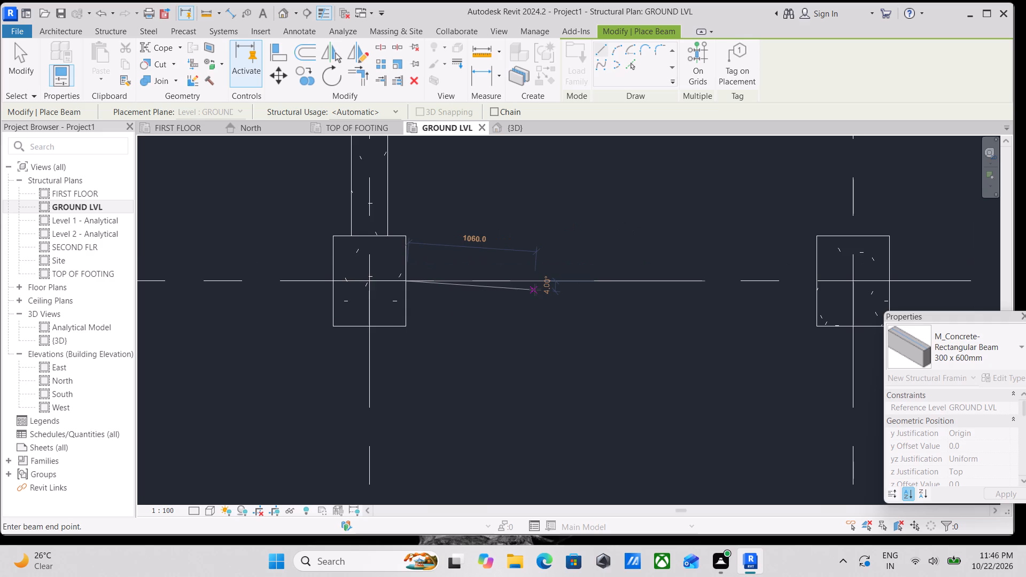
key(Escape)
Place 300 x 600mm concrete beams on all grid lines A to D and 1 to 5 at once with the On Grids option.
click(692, 74)
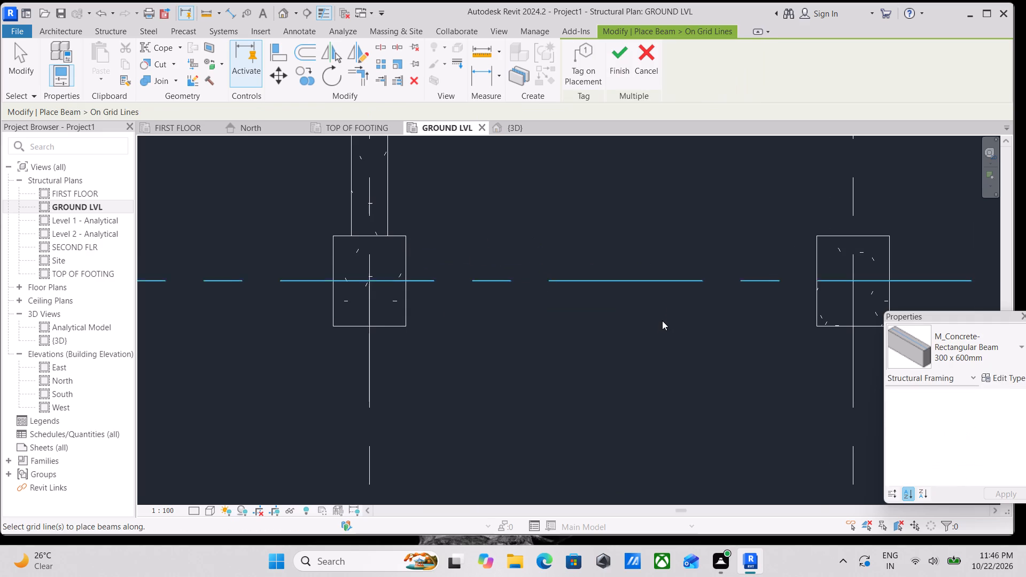
scroll(662, 323, down, 15)
middle_drag(665, 321, 559, 353)
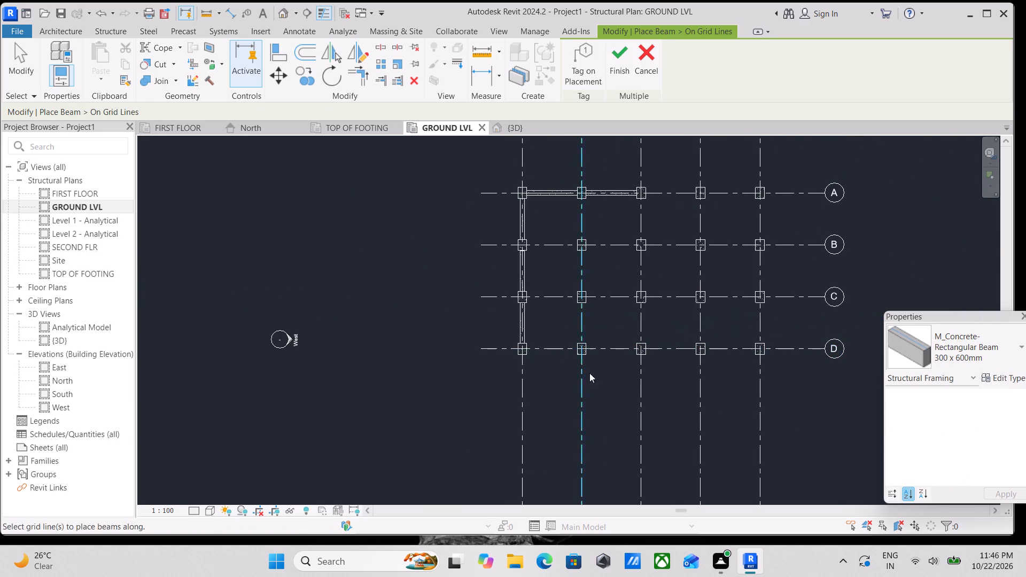
drag(783, 401, 501, 179)
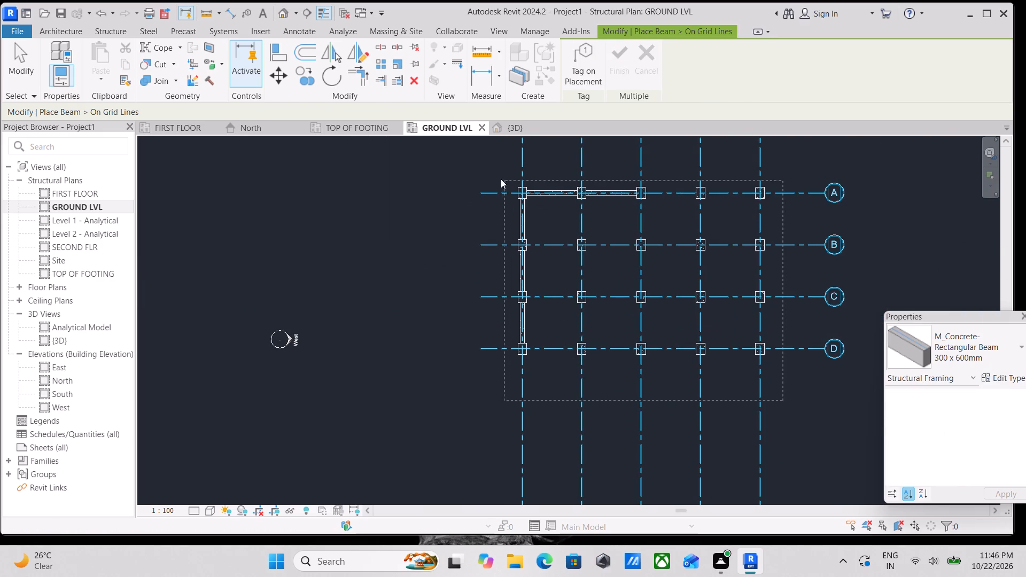
drag(501, 179, 500, 178)
click(620, 71)
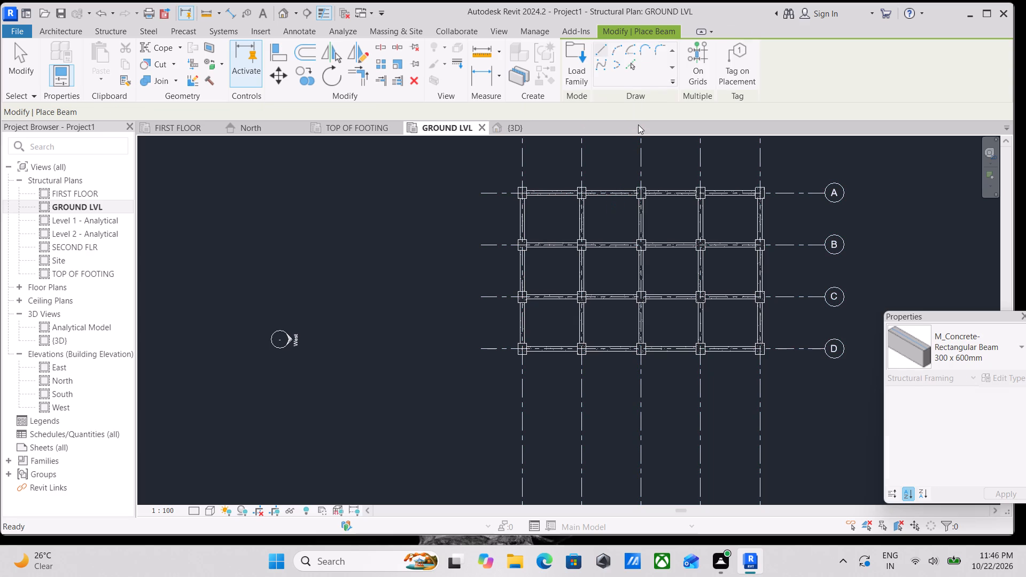
Examine the ground-level beam frame with its columns and footings from several angles in the 3D view.
scroll(484, 187, down, 3)
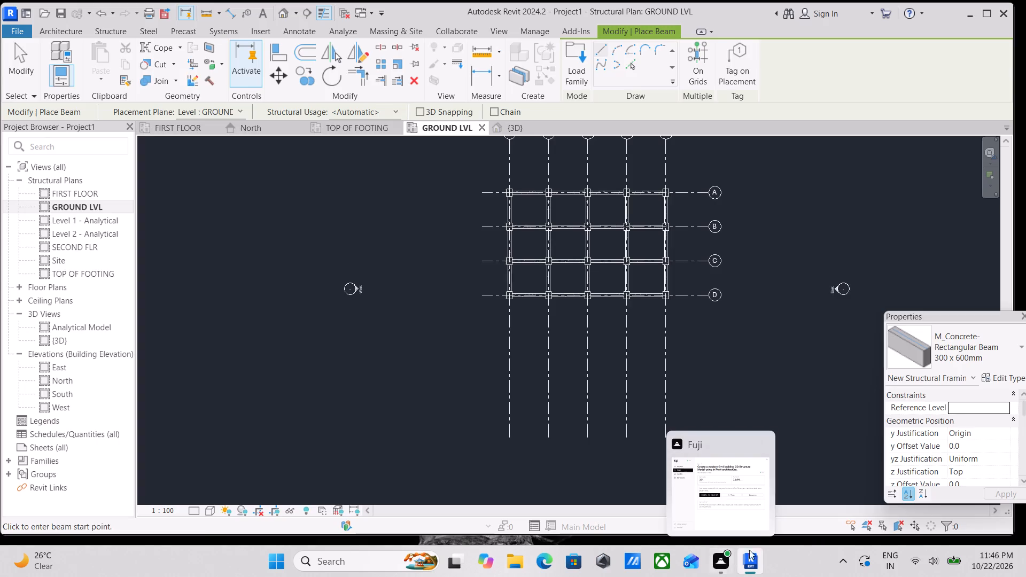
scroll(472, 246, up, 3)
scroll(473, 191, up, 2)
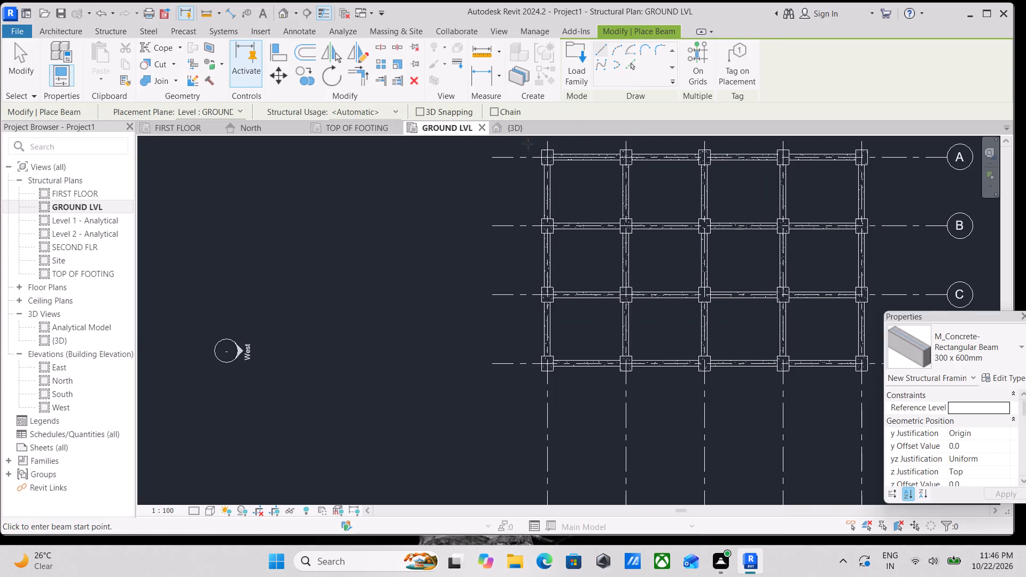
click(515, 130)
scroll(561, 260, down, 5)
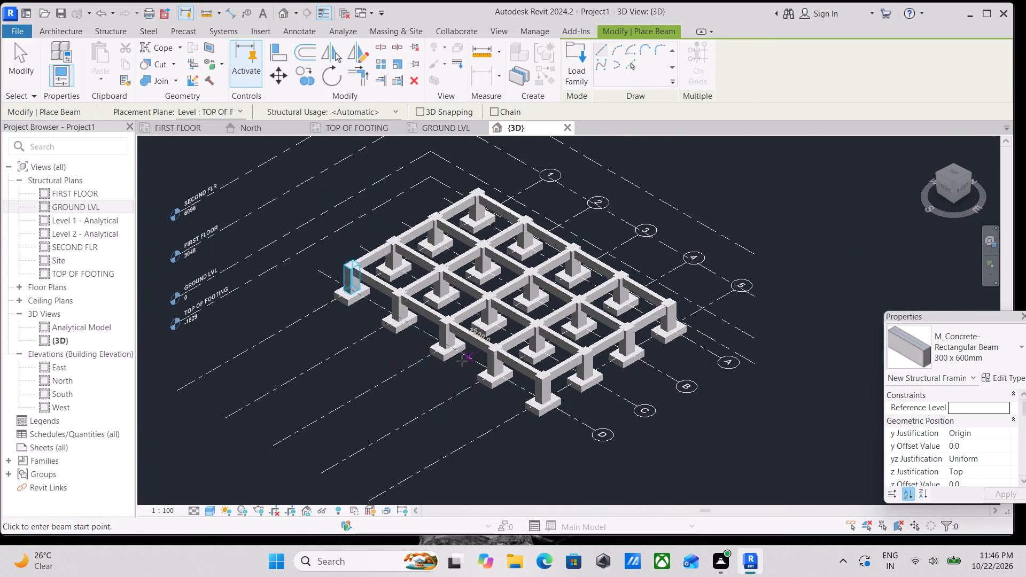
shift+middle_drag(458, 365, 390, 362)
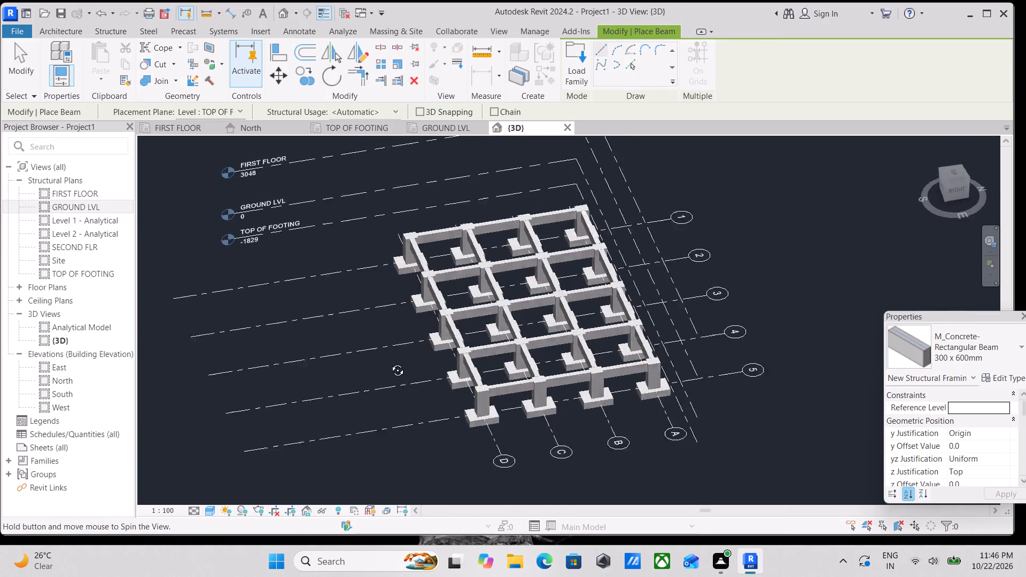
shift+middle_drag(390, 362, 618, 287)
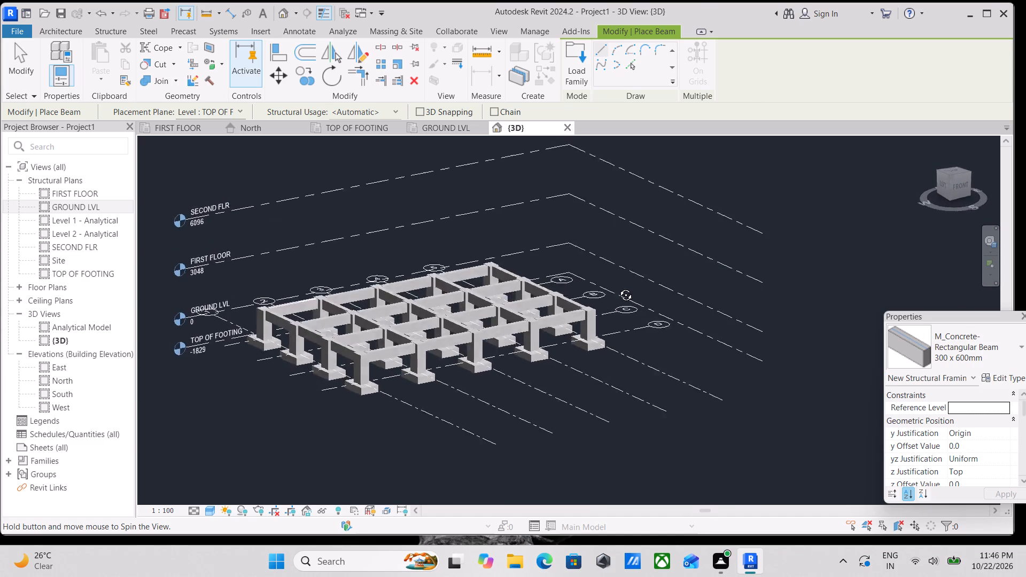
shift+middle_drag(618, 287, 660, 213)
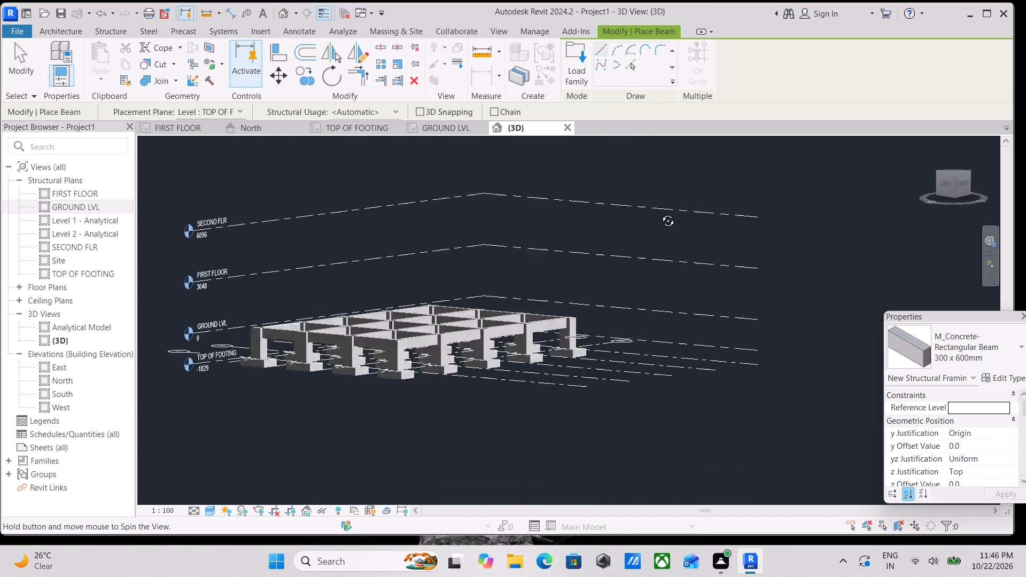
shift+middle_drag(660, 213, 442, 347)
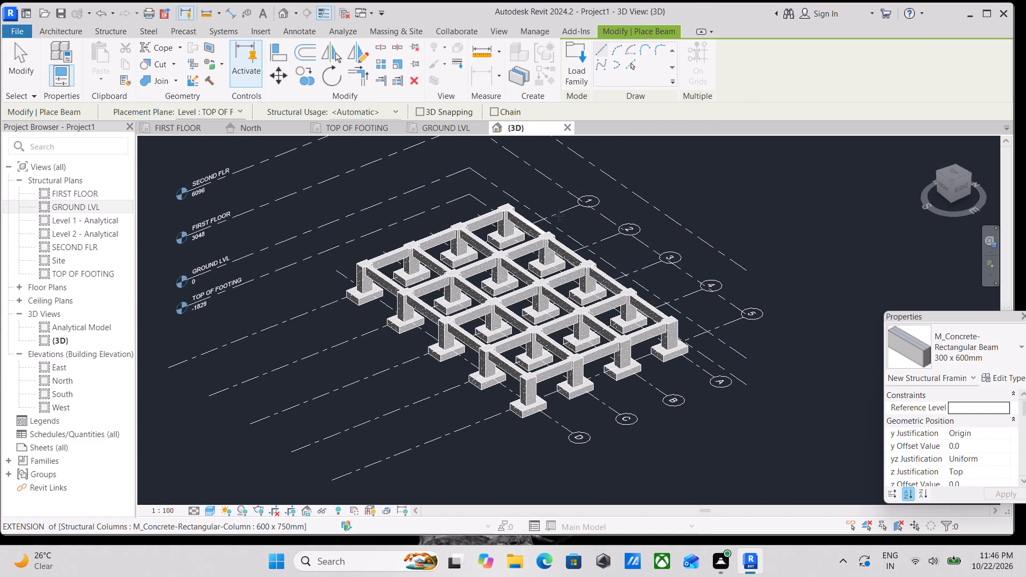
In the GROUND LVL plan, align the outer faces of the four beams along grid A with the outer faces of the columns.
click(449, 131)
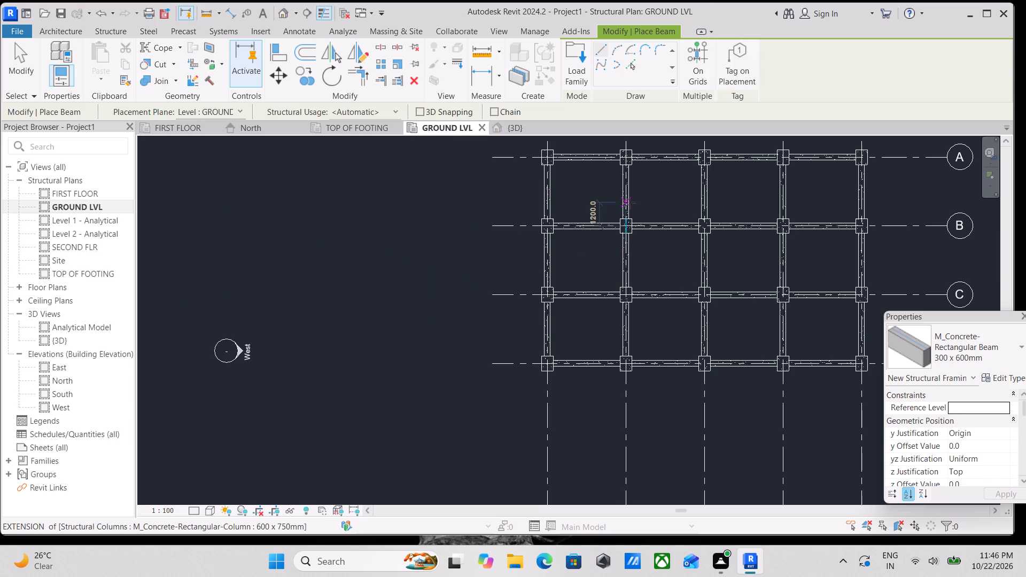
middle_drag(629, 202, 604, 299)
scroll(596, 238, up, 2)
key(Escape)
key(Escape)
scroll(521, 268, up, 3)
key(Escape)
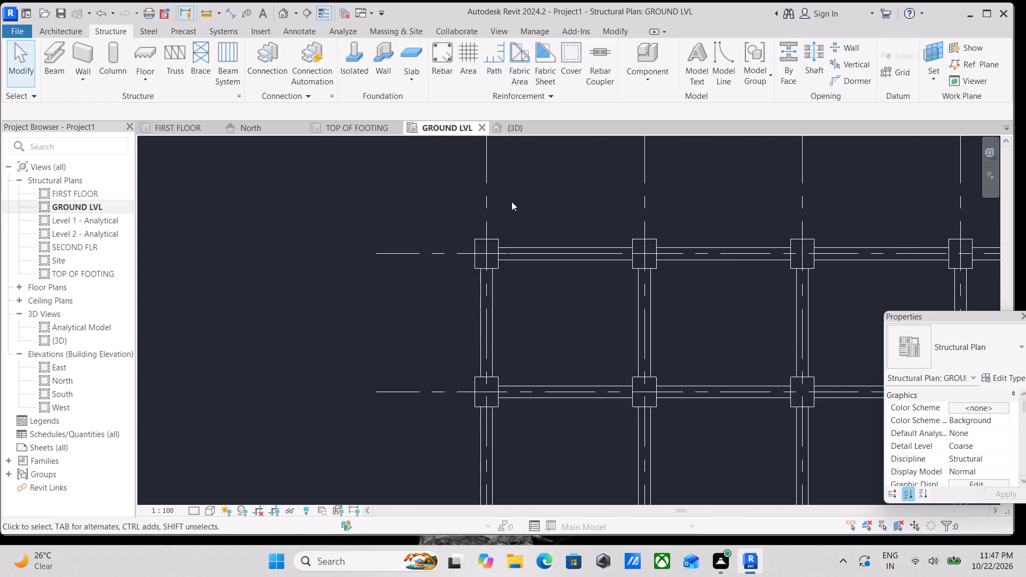
text(AL)
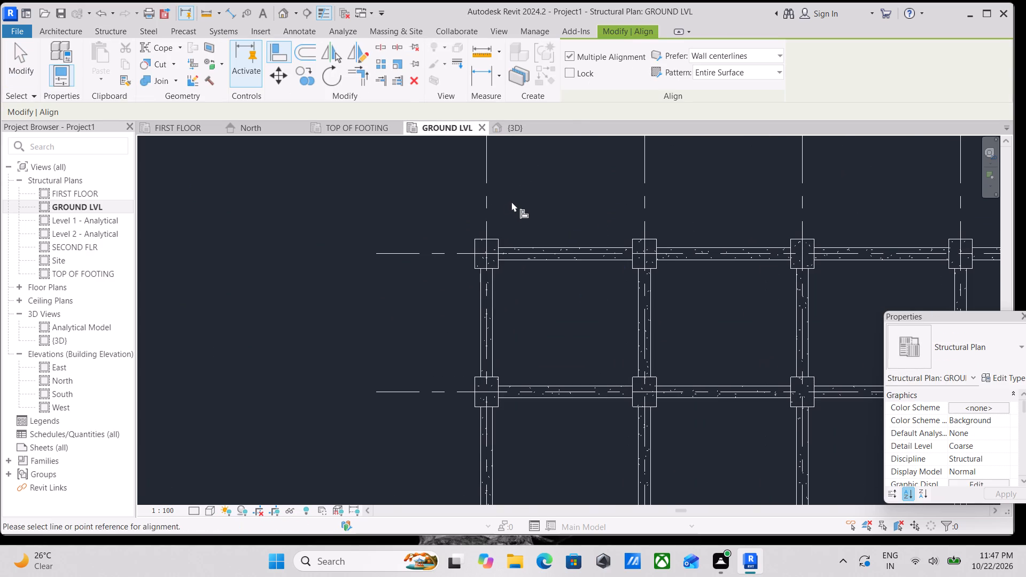
scroll(466, 253, up, 3)
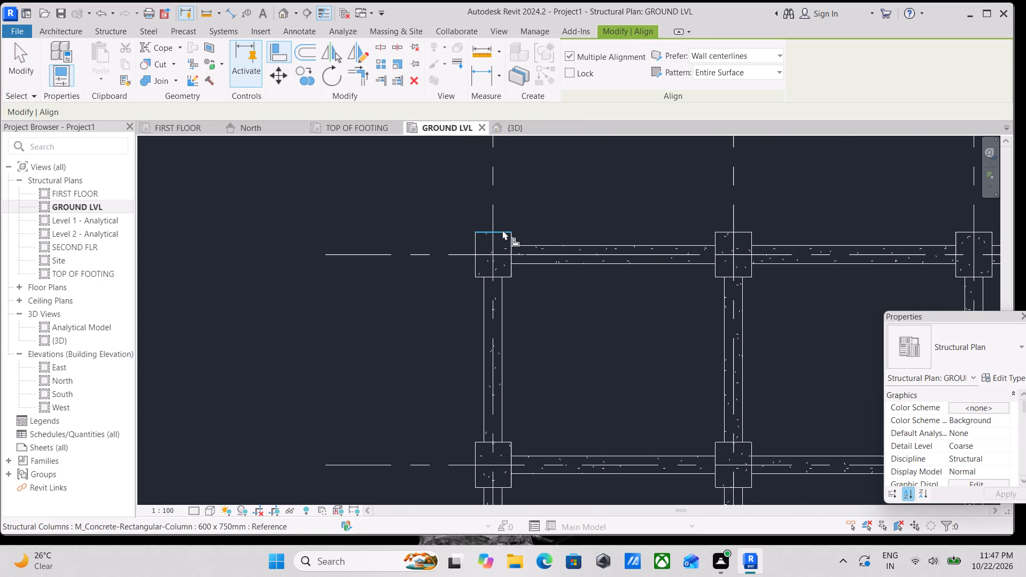
click(502, 230)
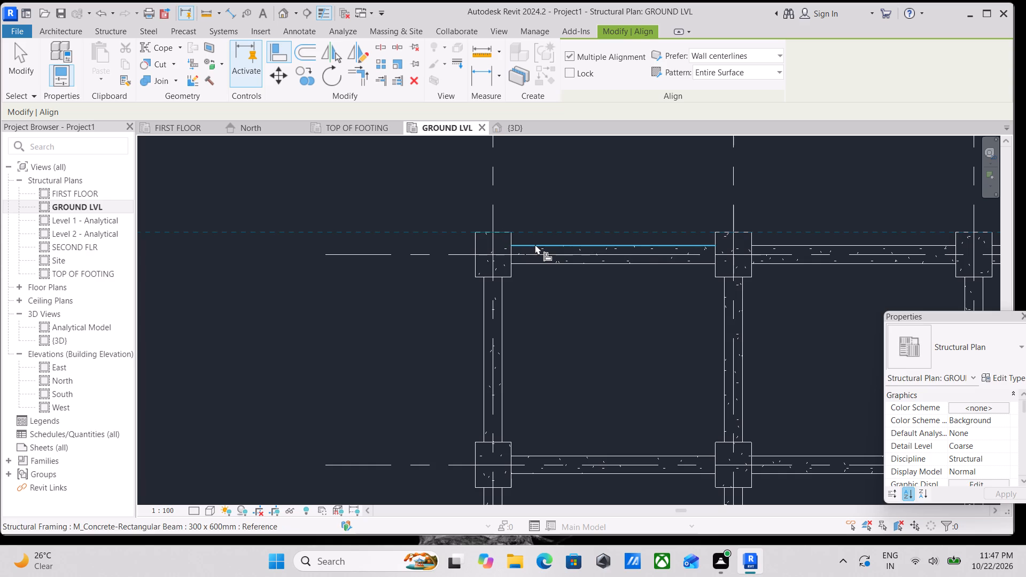
click(535, 244)
middle_drag(576, 248, 372, 255)
click(586, 249)
middle_drag(581, 252, 491, 254)
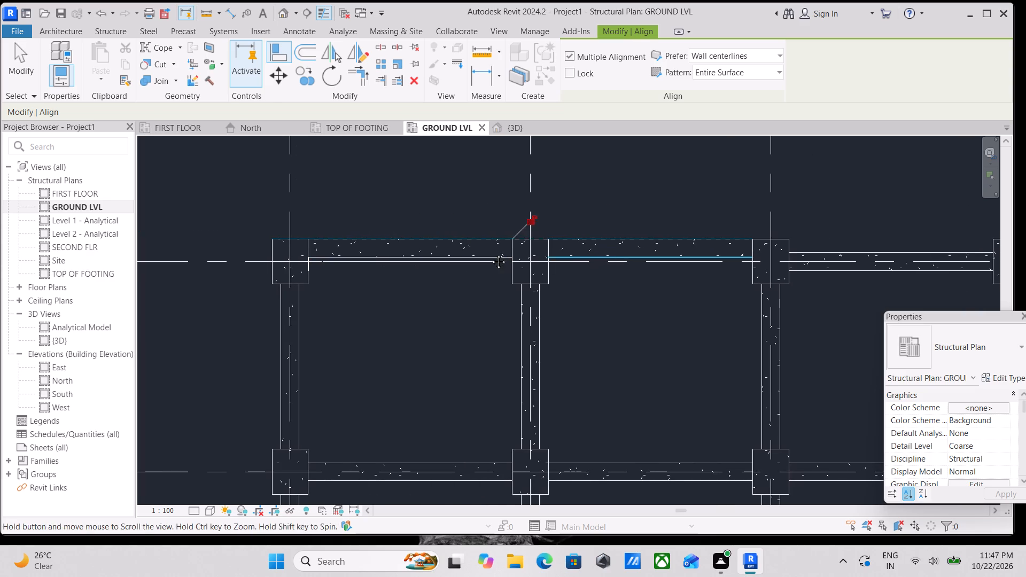
middle_drag(491, 254, 316, 257)
click(550, 255)
middle_drag(550, 255, 299, 259)
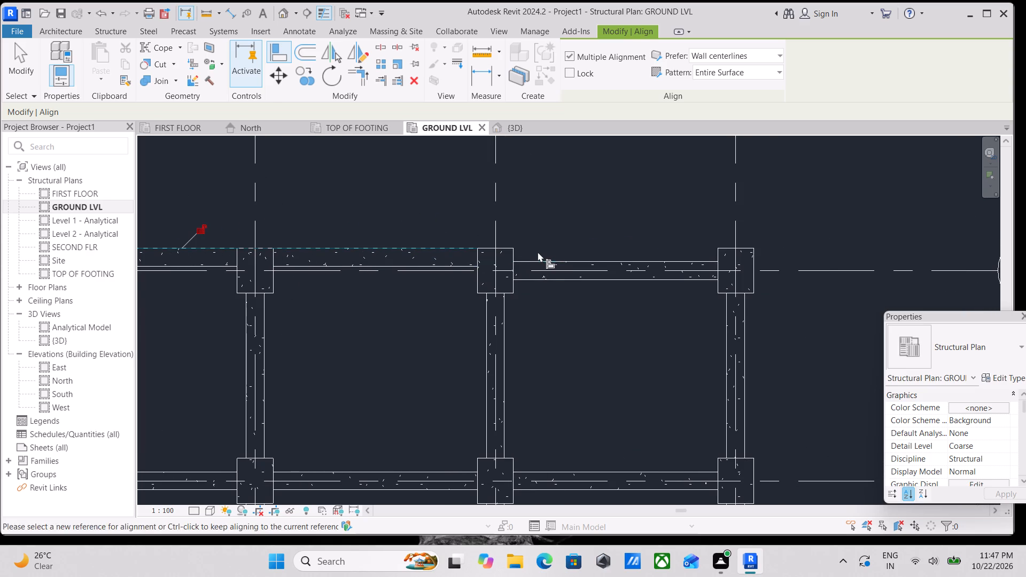
click(540, 260)
scroll(584, 256, down, 1)
middle_drag(584, 256, 459, 229)
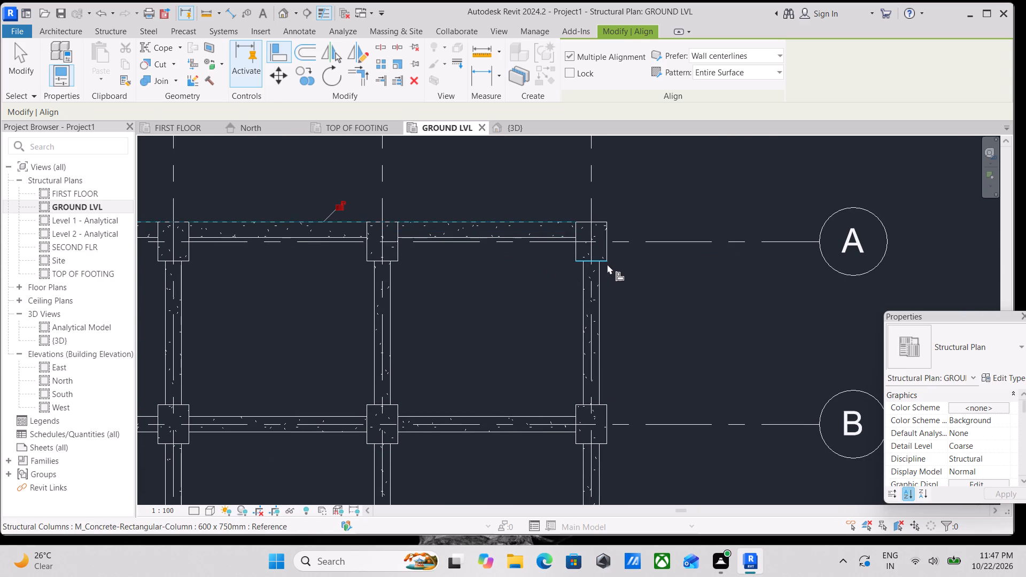
key(Escape)
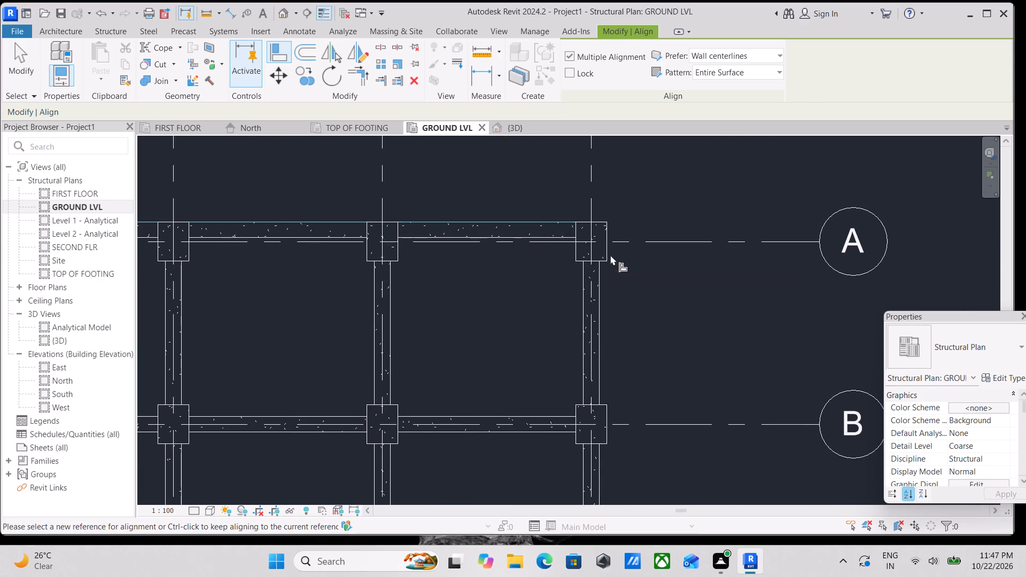
key(Escape)
Align the outer faces of the three beams along grid 5 with the outer faces of the columns.
text(AL)
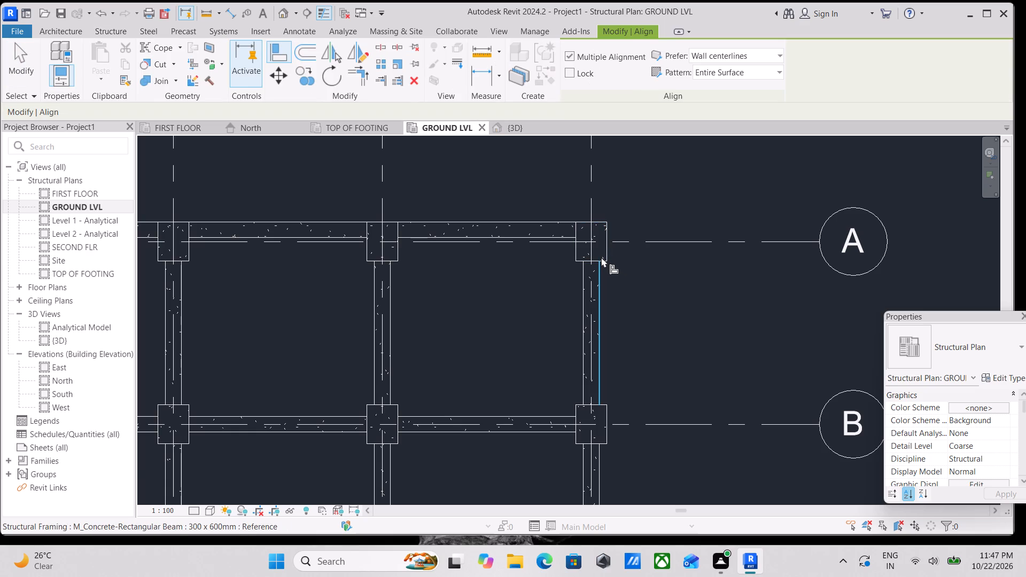
scroll(605, 253, up, 2)
click(608, 247)
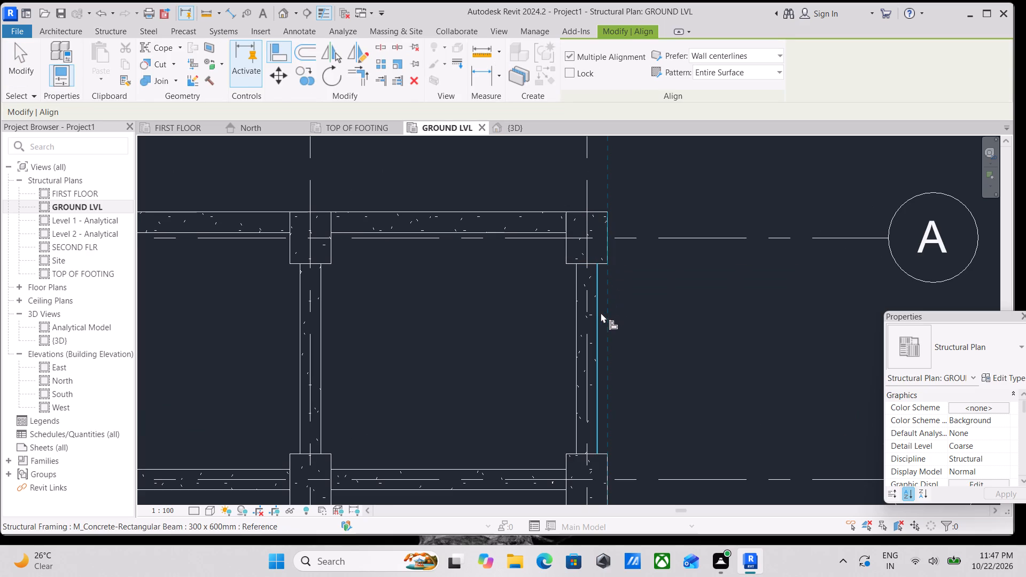
click(601, 313)
middle_drag(629, 311, 623, 184)
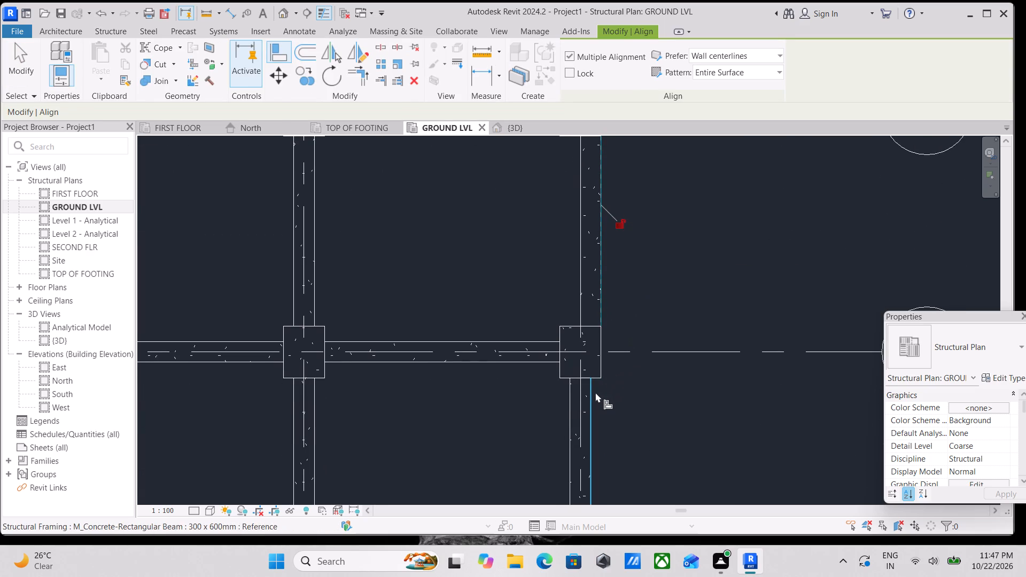
click(595, 392)
scroll(647, 371, down, 1)
middle_drag(647, 371, 648, 225)
scroll(642, 371, down, 1)
middle_drag(641, 372, 636, 310)
scroll(606, 378, down, 1)
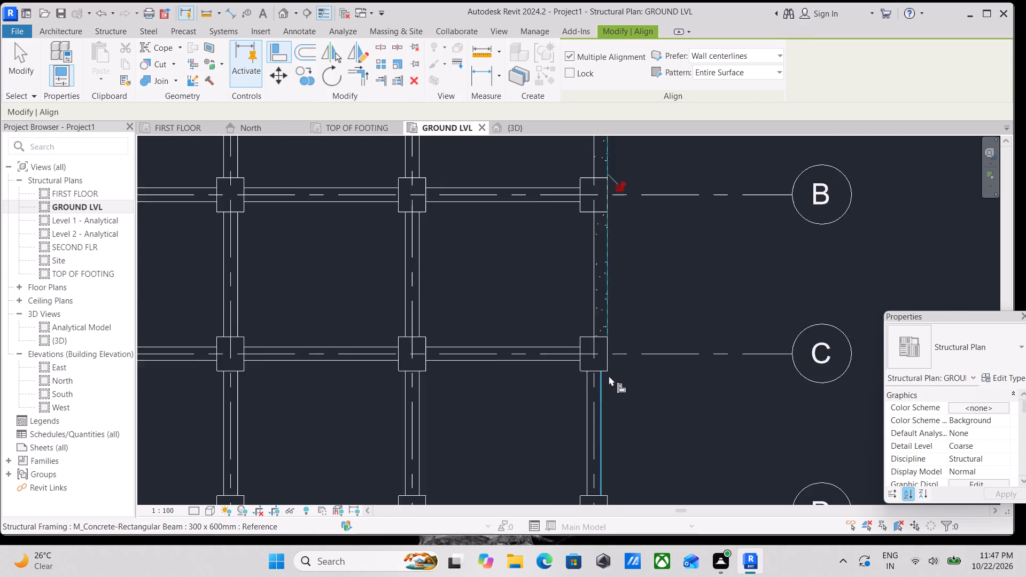
scroll(609, 376, down, 1)
middle_drag(612, 373, 684, 316)
click(675, 364)
middle_drag(697, 364, 725, 298)
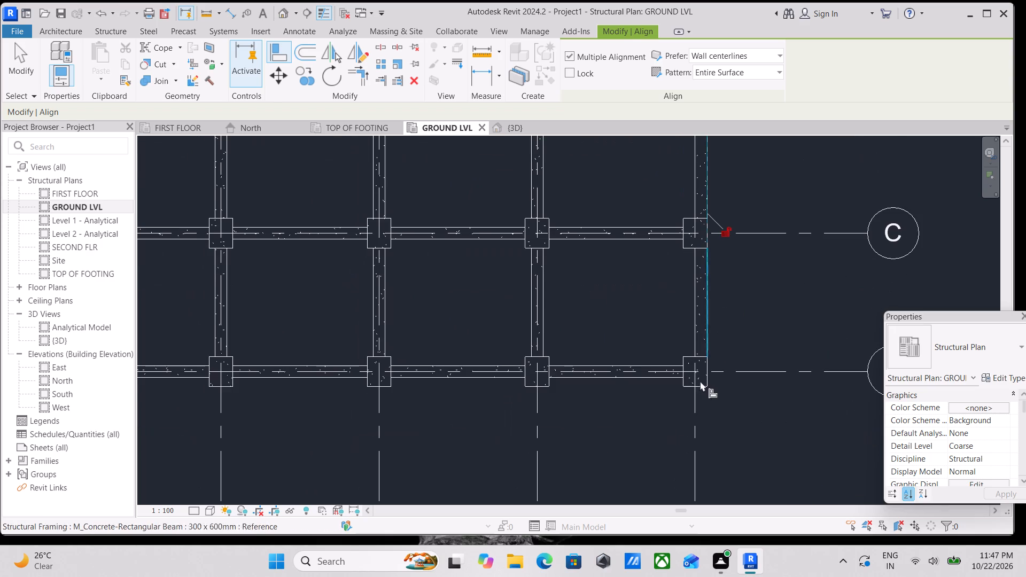
key(Escape)
key(Escape)
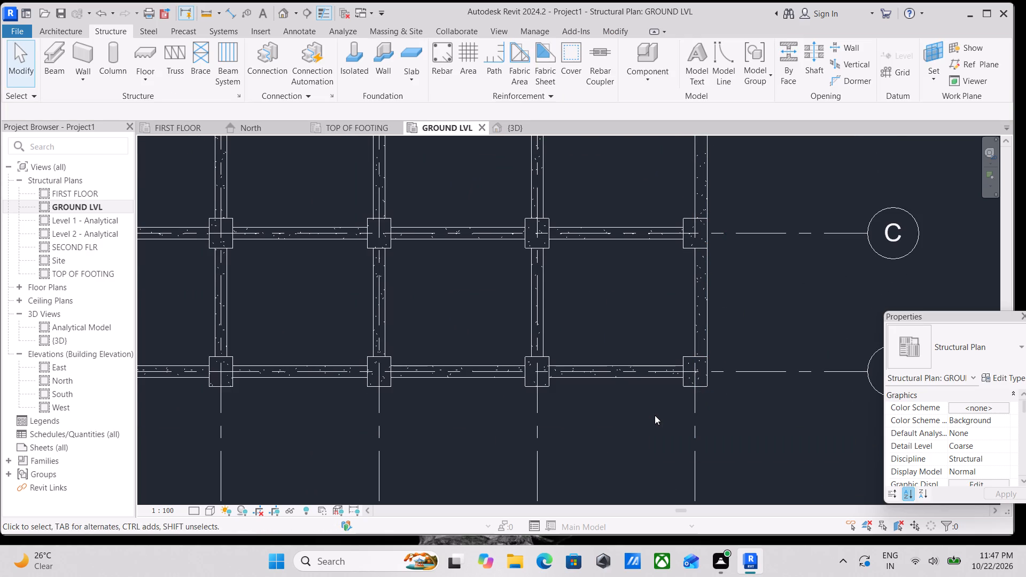
Align the outer faces of the four beams along grid D with the outer faces of the columns.
key(a)
key(l)
scroll(685, 397, up, 2)
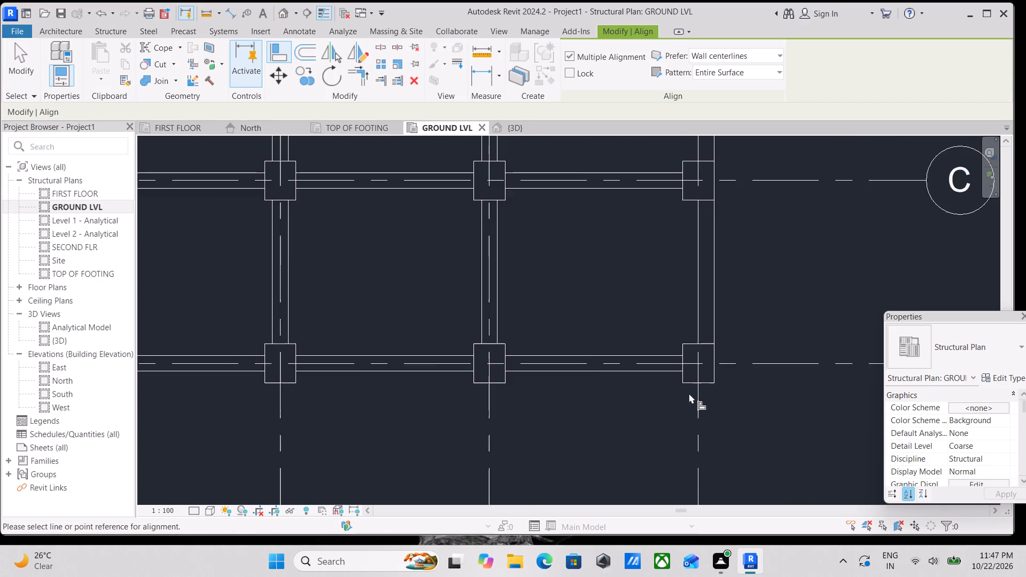
scroll(696, 381, up, 2)
click(679, 383)
click(608, 365)
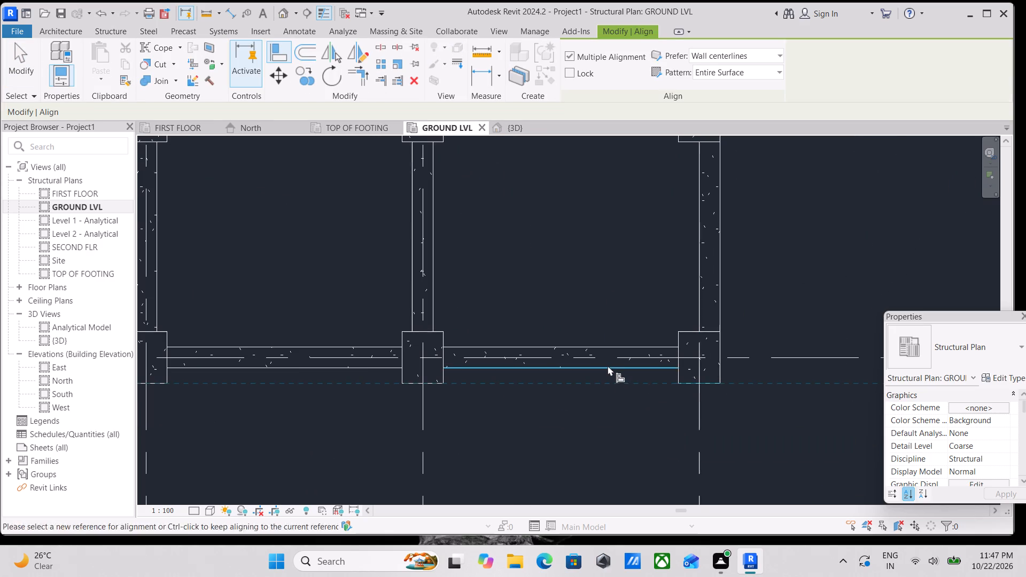
middle_drag(540, 391, 744, 371)
click(576, 346)
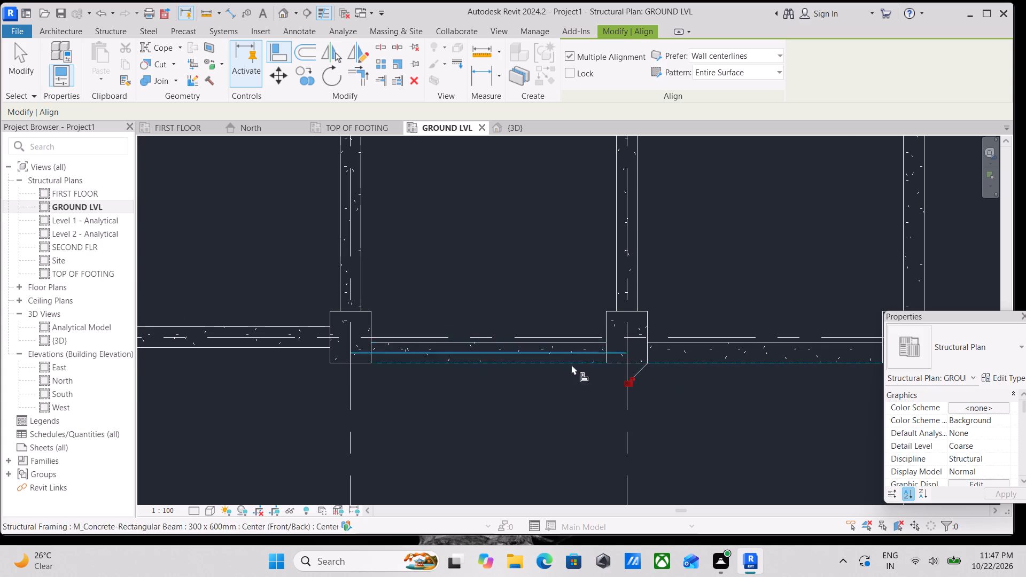
middle_drag(499, 385, 734, 393)
click(514, 357)
middle_drag(429, 424, 761, 422)
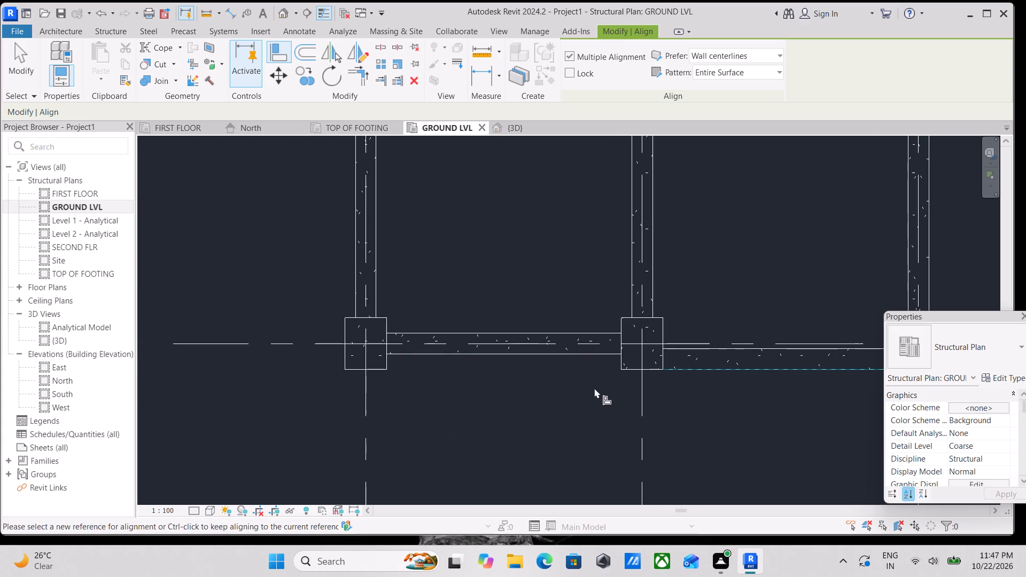
click(581, 353)
middle_drag(565, 369, 725, 420)
scroll(725, 420, down, 1)
scroll(582, 394, down, 3)
middle_drag(582, 394, 640, 428)
key(Escape)
key(Escape)
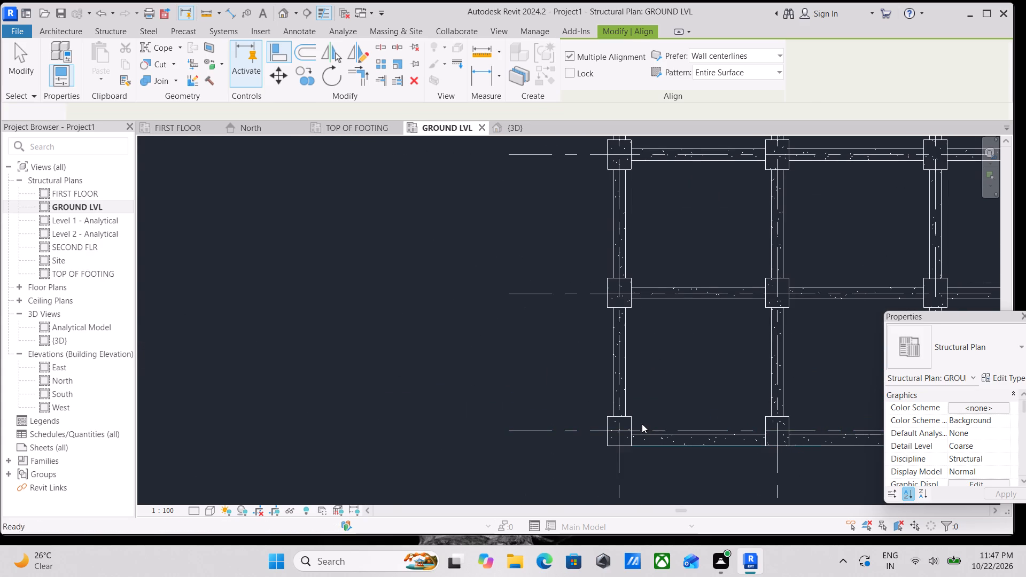
key(Escape)
Align the outer faces of the three beams along grid 1 with the outer faces of the columns.
text(AL)
scroll(636, 431, up, 2)
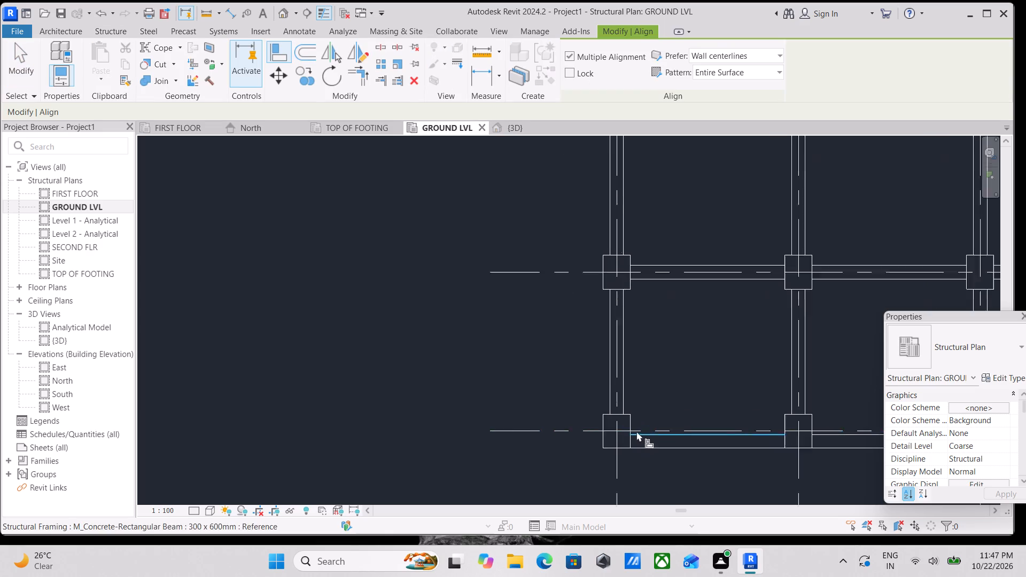
scroll(636, 431, up, 1)
scroll(562, 428, up, 2)
click(603, 422)
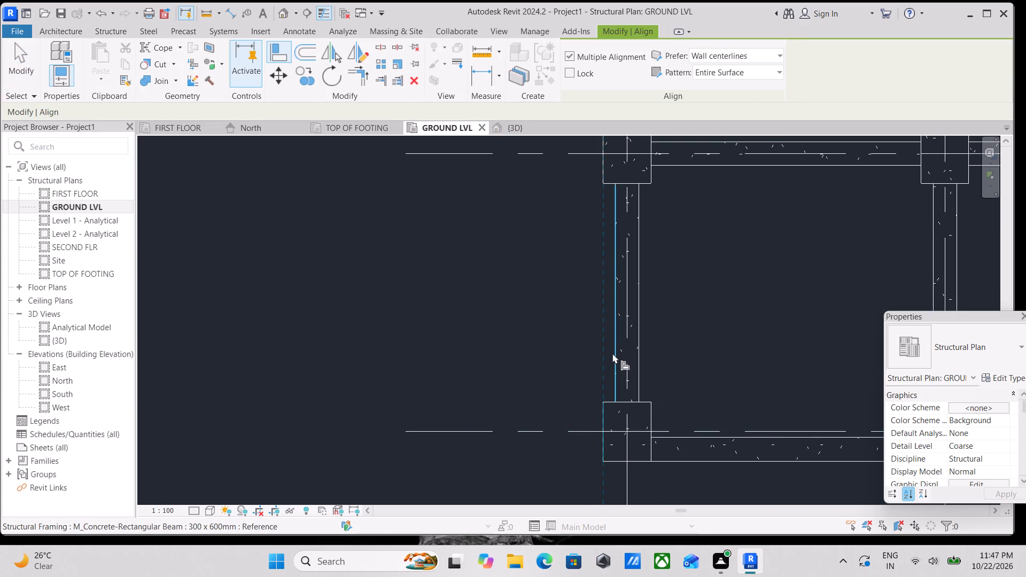
click(612, 353)
scroll(612, 353, down, 2)
middle_drag(612, 353, 597, 469)
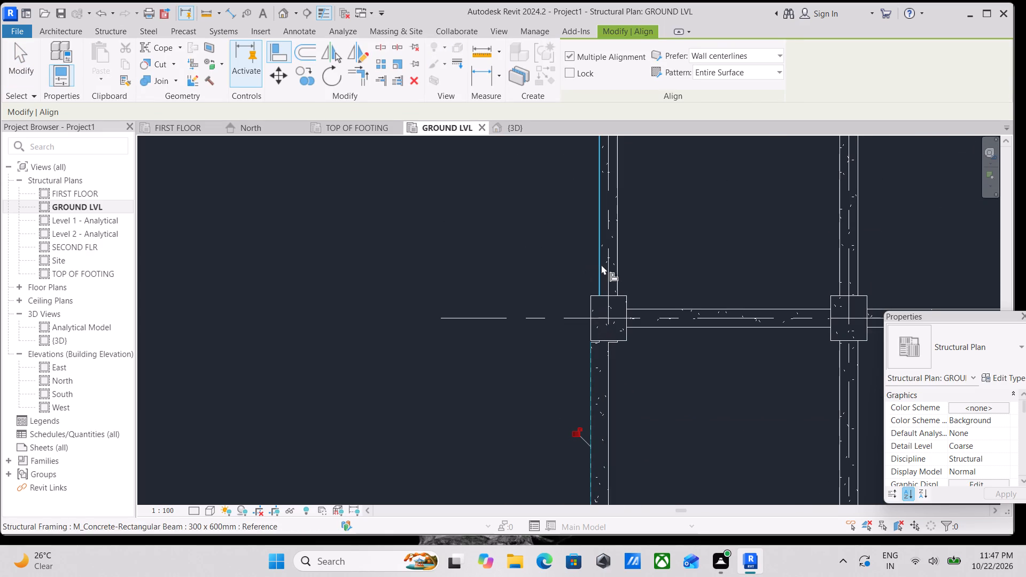
click(601, 264)
middle_drag(612, 334, 624, 567)
middle_drag(634, 397, 643, 444)
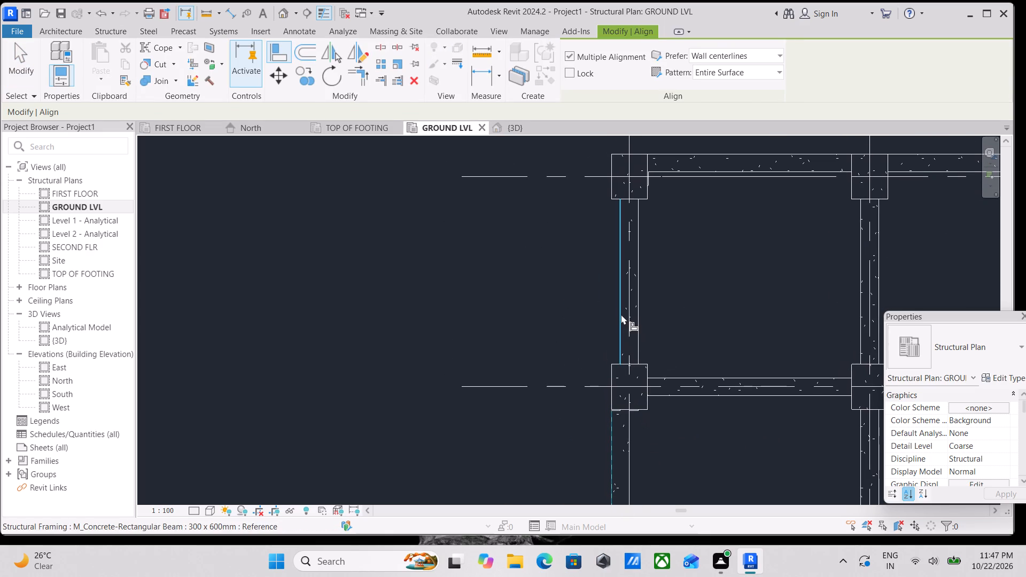
click(620, 314)
middle_drag(620, 324, 626, 466)
scroll(662, 365, down, 2)
middle_drag(662, 365, 562, 272)
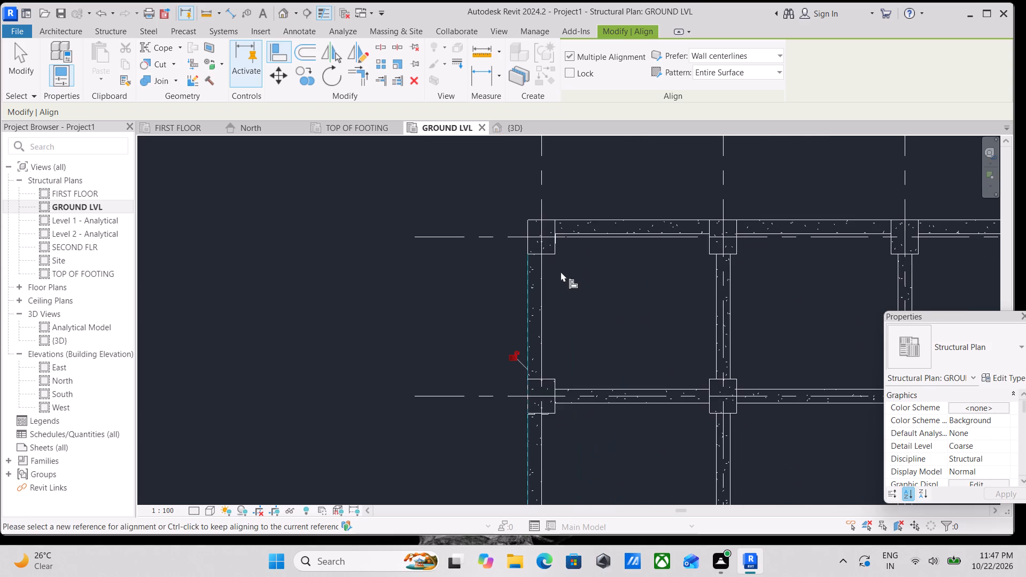
scroll(561, 271, down, 3)
key(Escape)
scroll(561, 271, down, 4)
key(Escape)
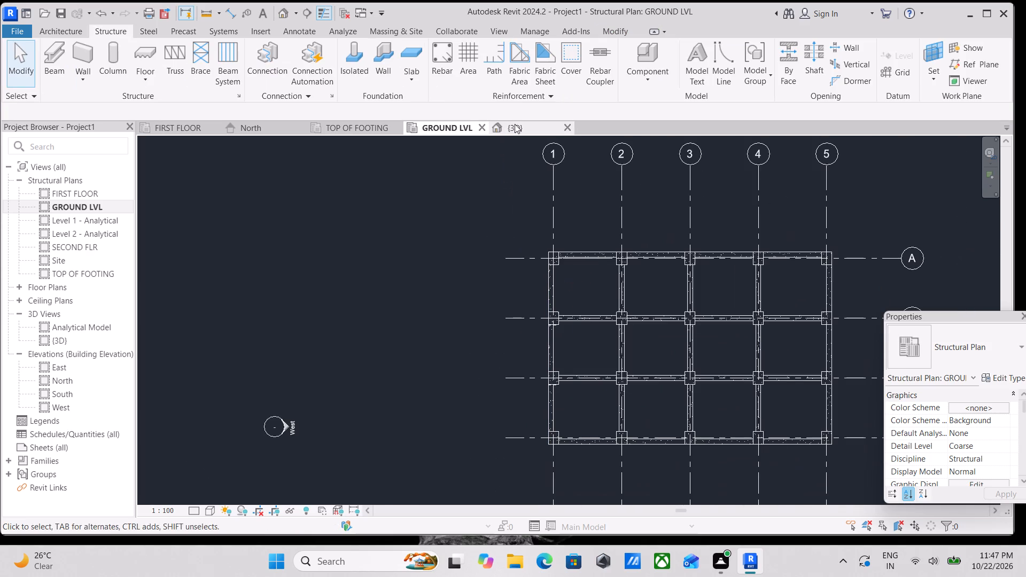
Examine in the 3D view how the perimeter beams meet the outer column faces, from several angles and up close.
click(515, 124)
scroll(546, 287, down, 1)
scroll(553, 337, down, 2)
shift+middle_drag(550, 343, 655, 156)
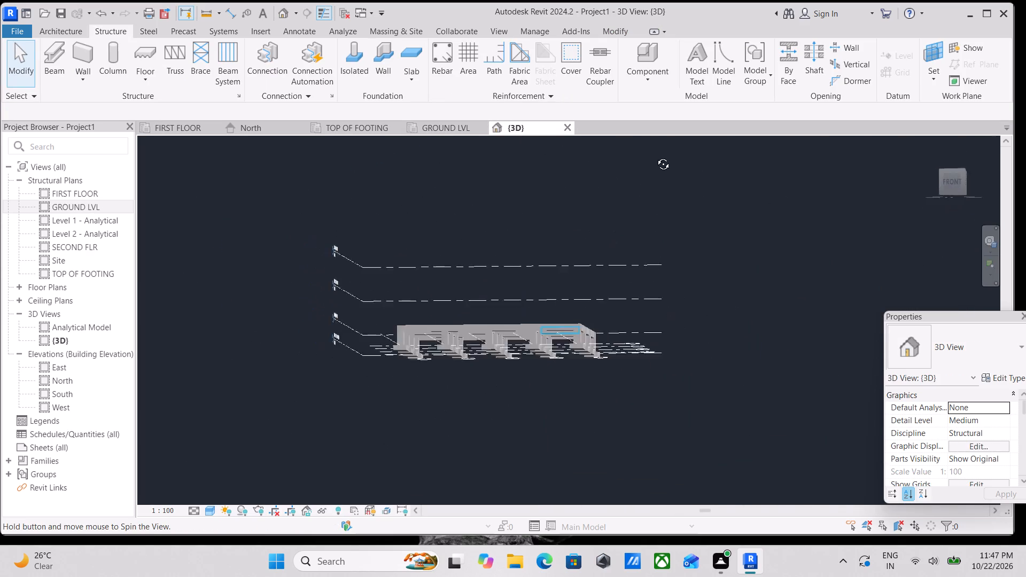
shift+middle_drag(655, 156, 468, 407)
scroll(580, 334, up, 1)
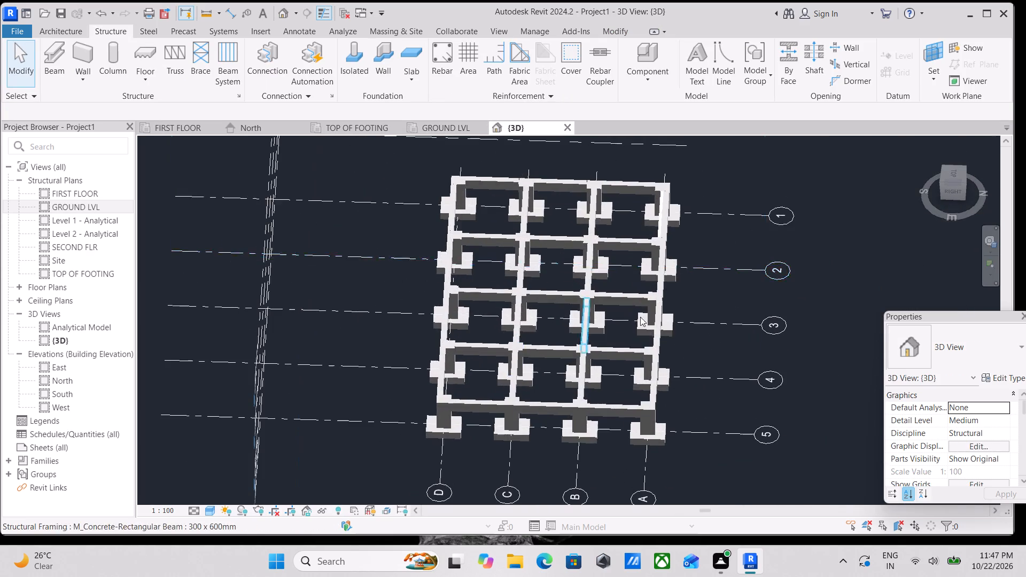
click(963, 184)
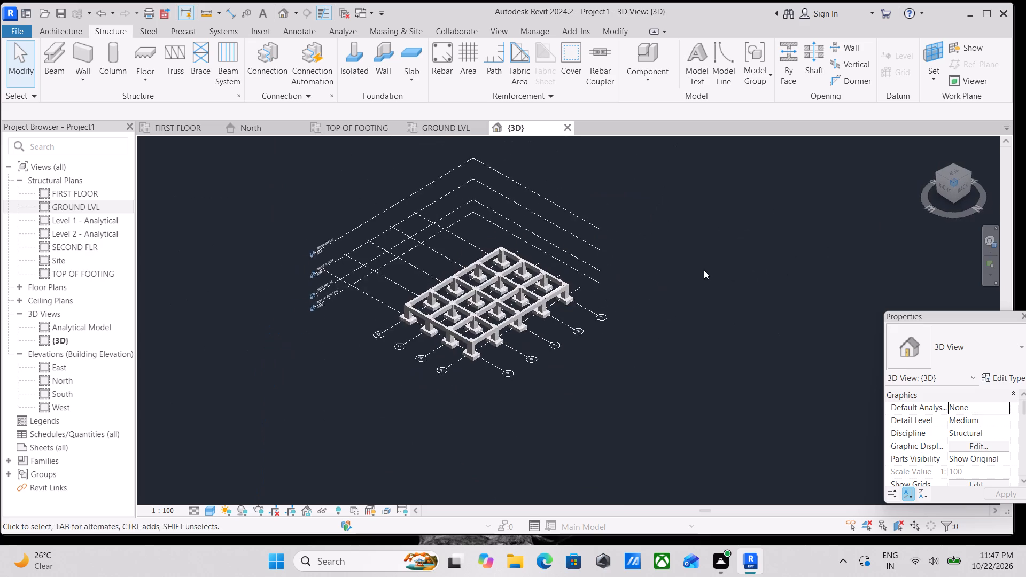
scroll(504, 321, up, 4)
scroll(548, 416, up, 4)
middle_drag(536, 375, 543, 306)
scroll(506, 299, up, 5)
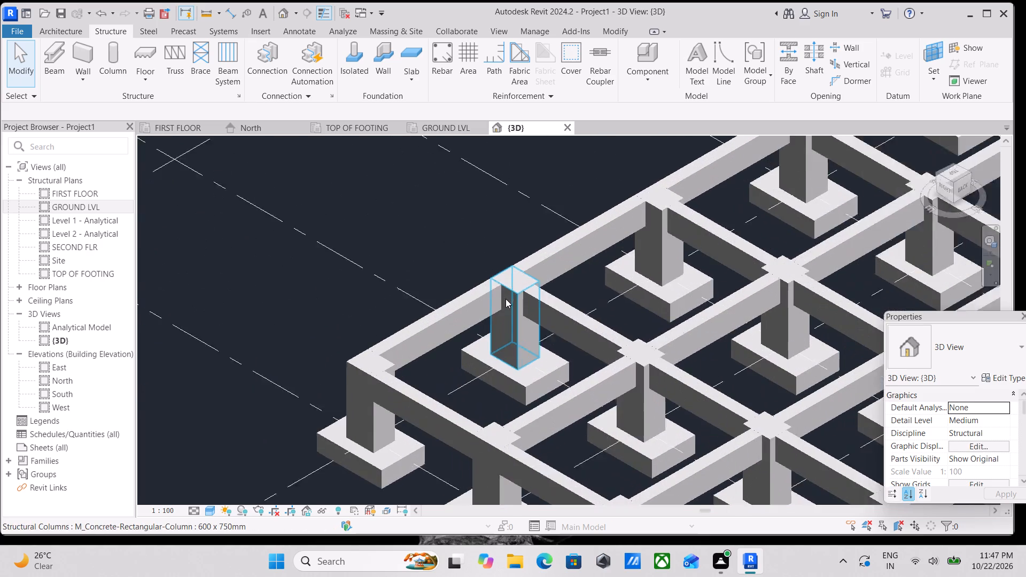
scroll(506, 299, up, 2)
scroll(559, 303, up, 4)
scroll(559, 303, down, 5)
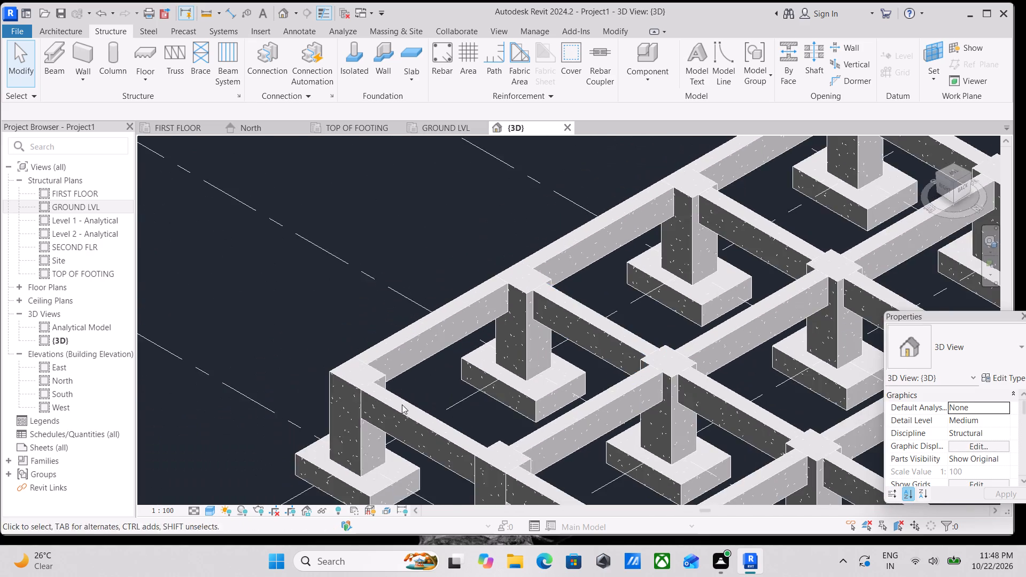
scroll(348, 411, up, 7)
scroll(352, 401, down, 10)
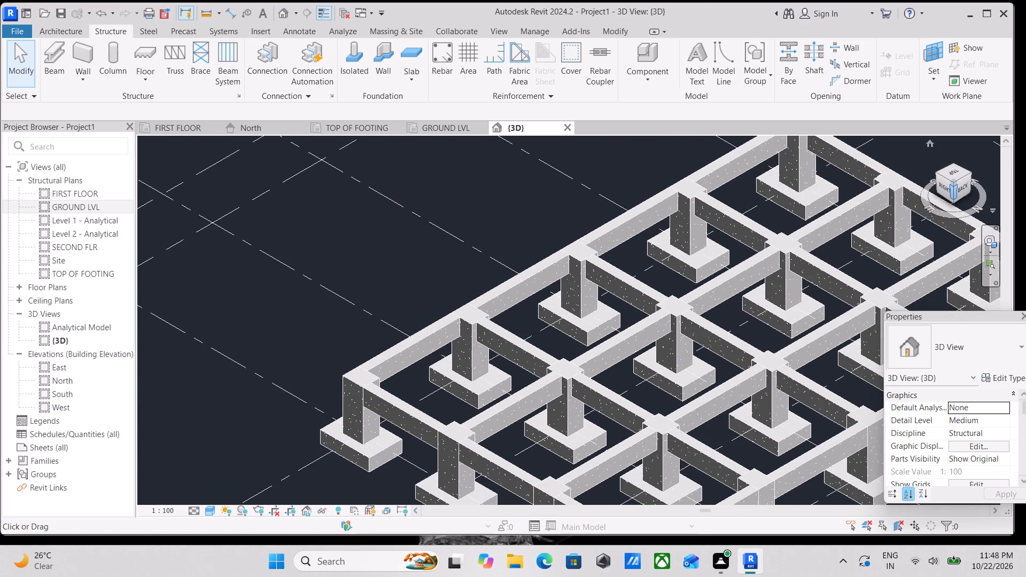
Open the FIRST FLOOR structural plan.
click(439, 124)
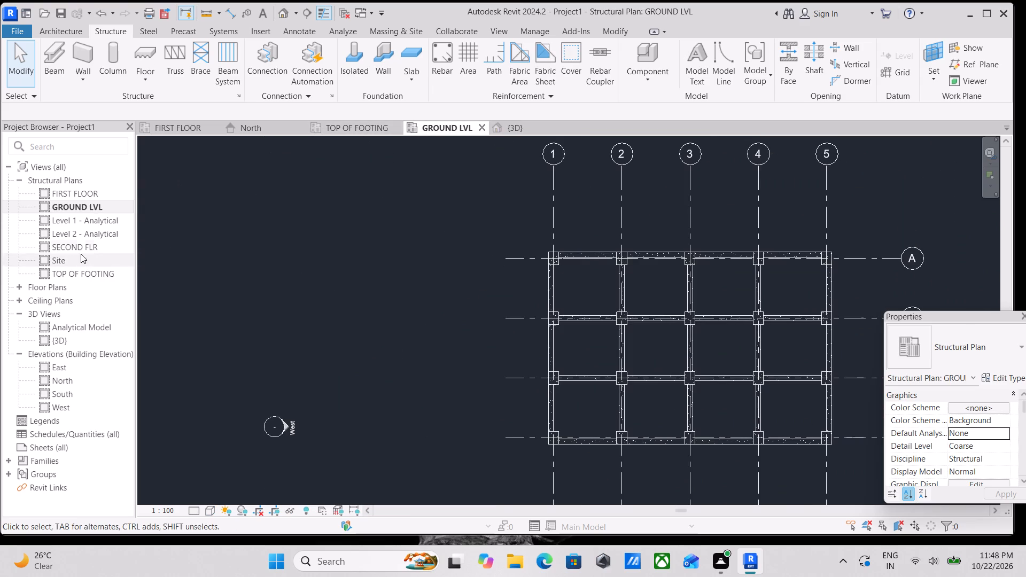
click(81, 194)
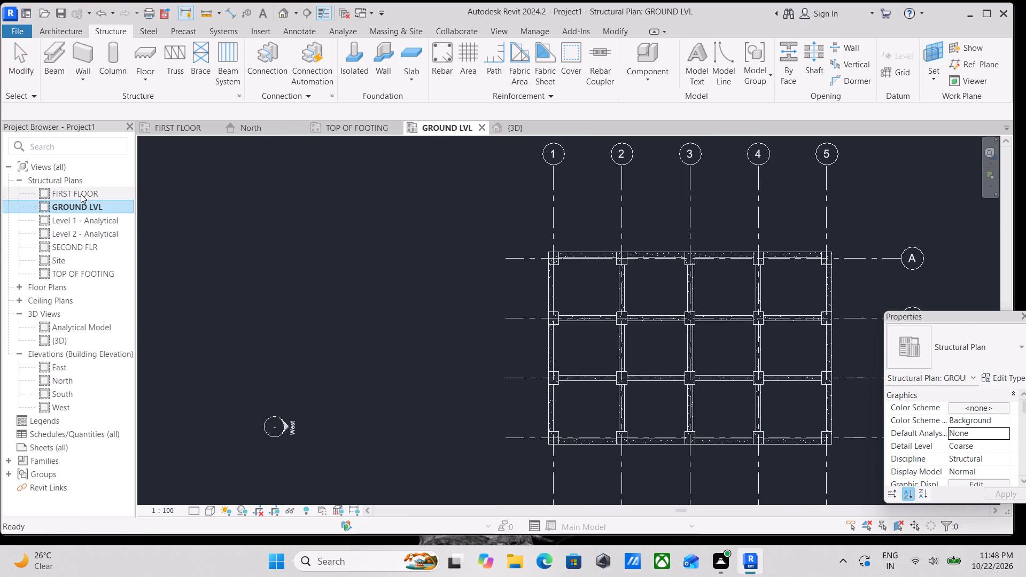
click(81, 194)
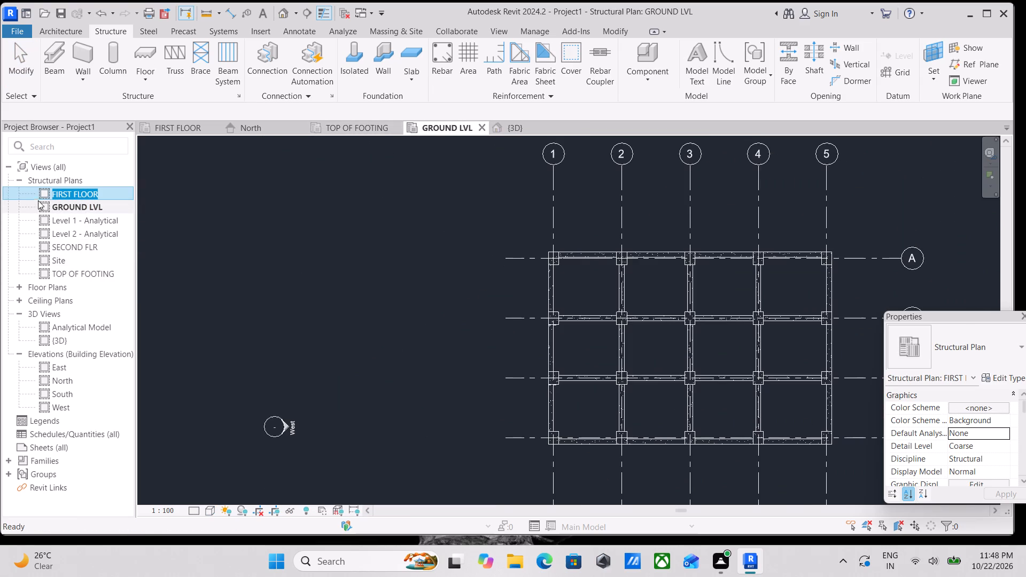
double_click(44, 195)
scroll(362, 311, up, 2)
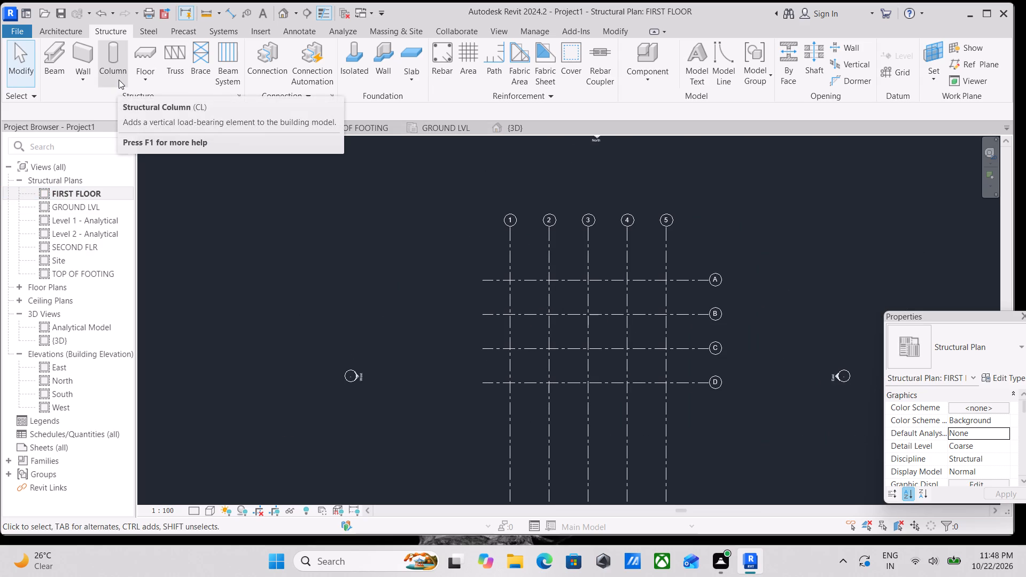
Place a UC203x203x52 universal column at the intersection of grids 1 and A on the first floor plan.
text(bm)
click(998, 357)
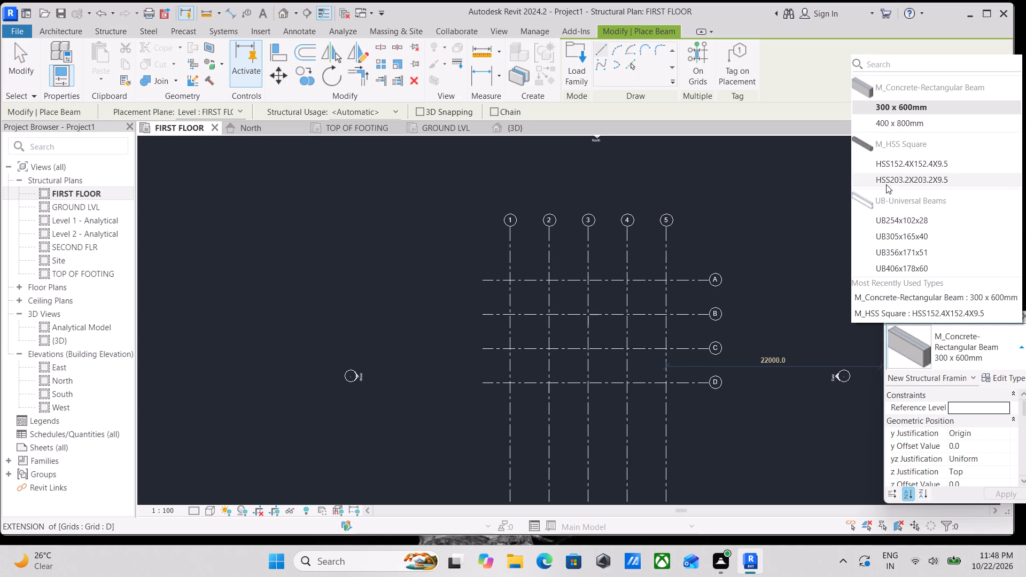
click(113, 31)
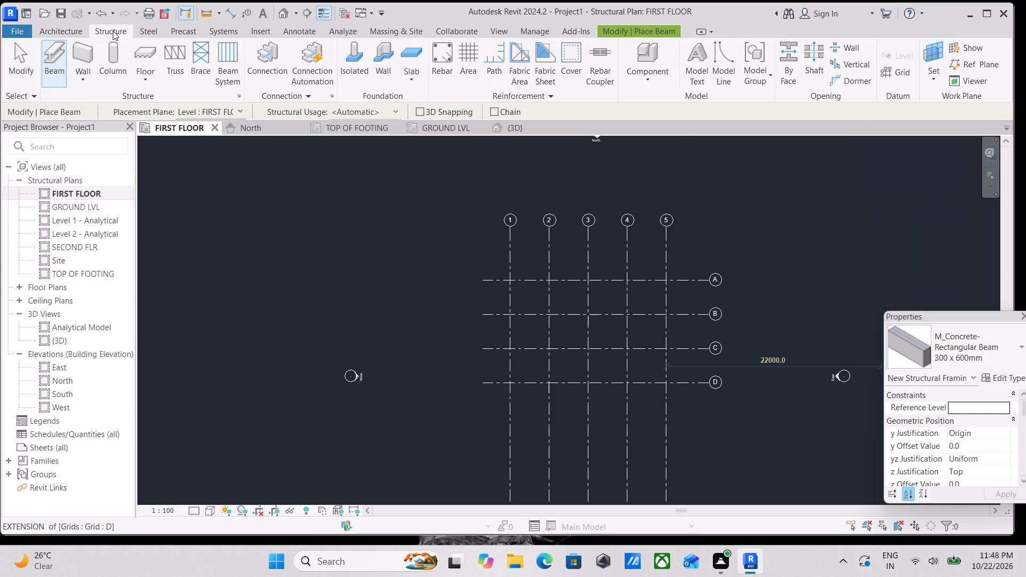
click(115, 65)
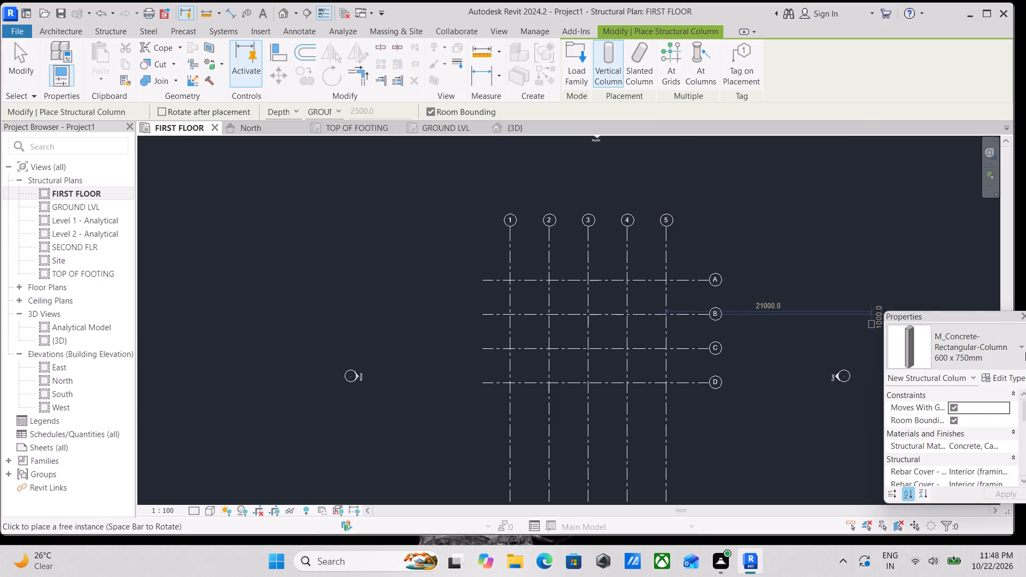
click(981, 355)
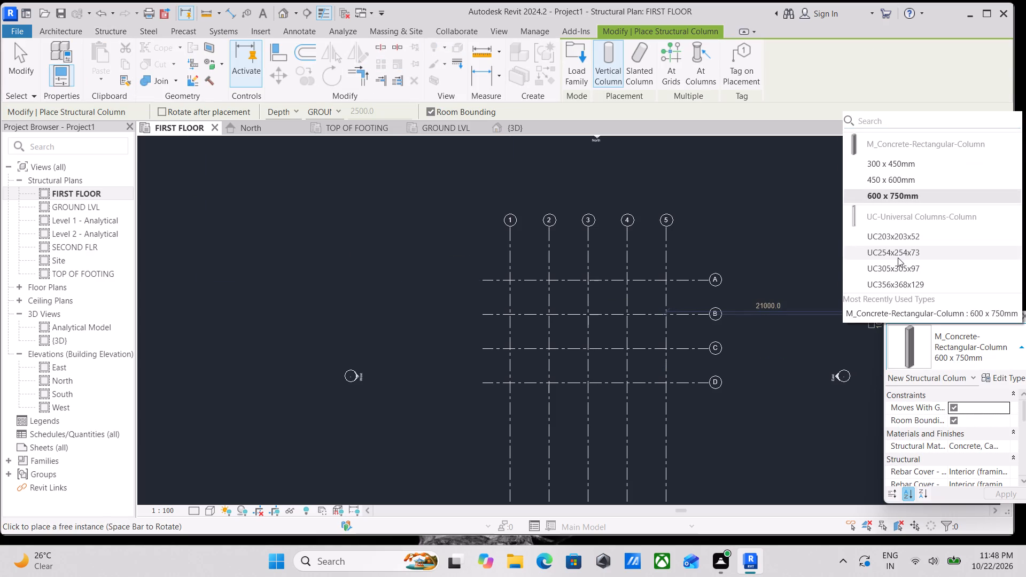
scroll(900, 270, down, 2)
scroll(906, 279, up, 2)
click(901, 239)
scroll(512, 292, up, 3)
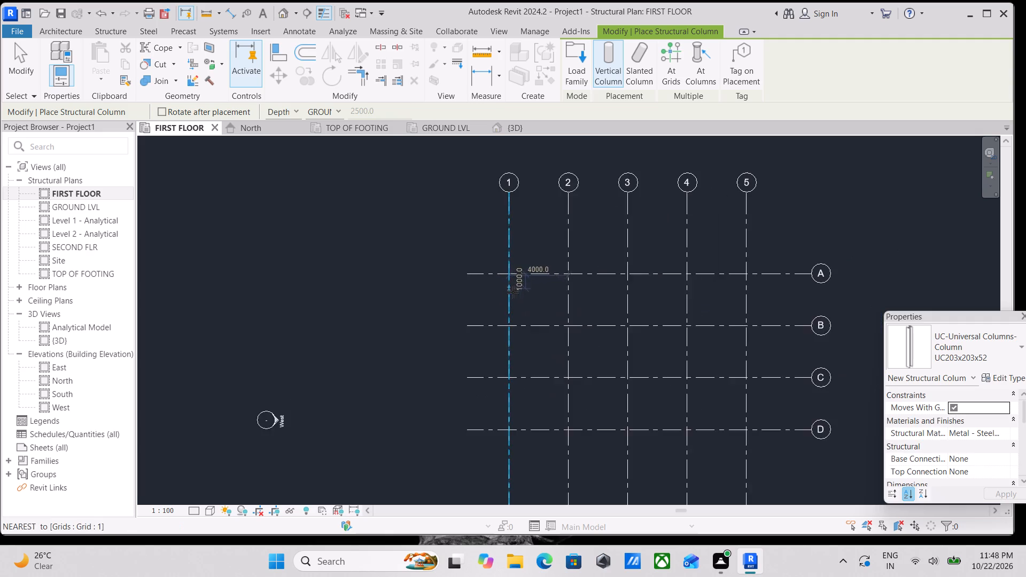
scroll(511, 284, up, 5)
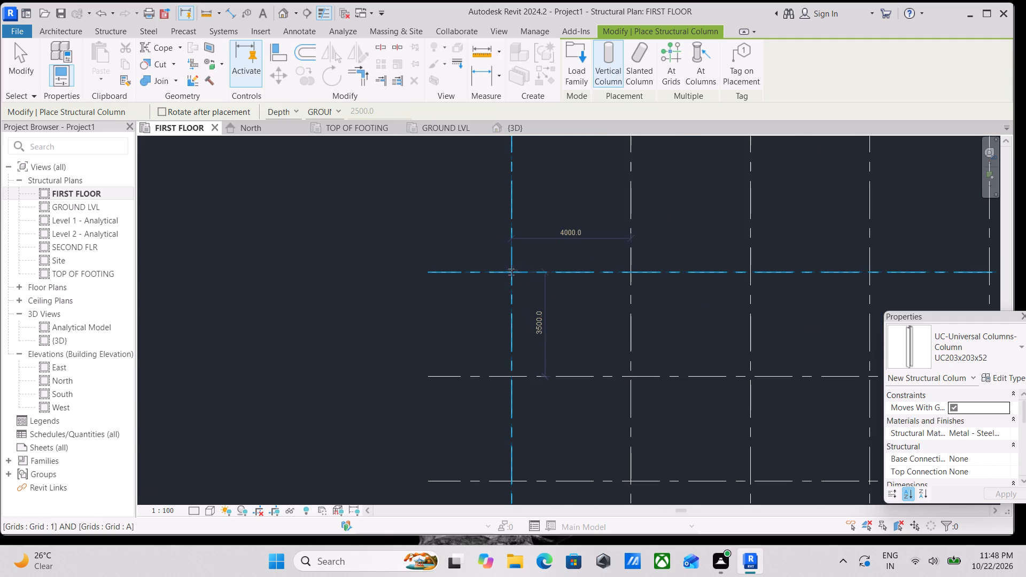
click(513, 270)
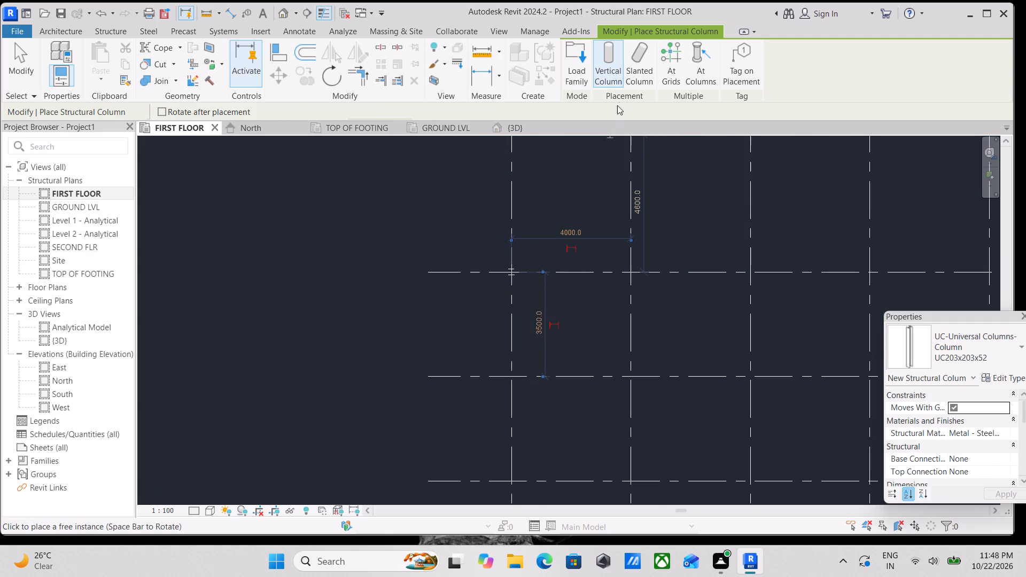
Place UC203x203x52 columns at all intersections of grids 1 to 5 and A to D using At Grids placement.
click(673, 61)
scroll(646, 281, down, 2)
middle_drag(640, 275, 512, 150)
scroll(584, 279, down, 1)
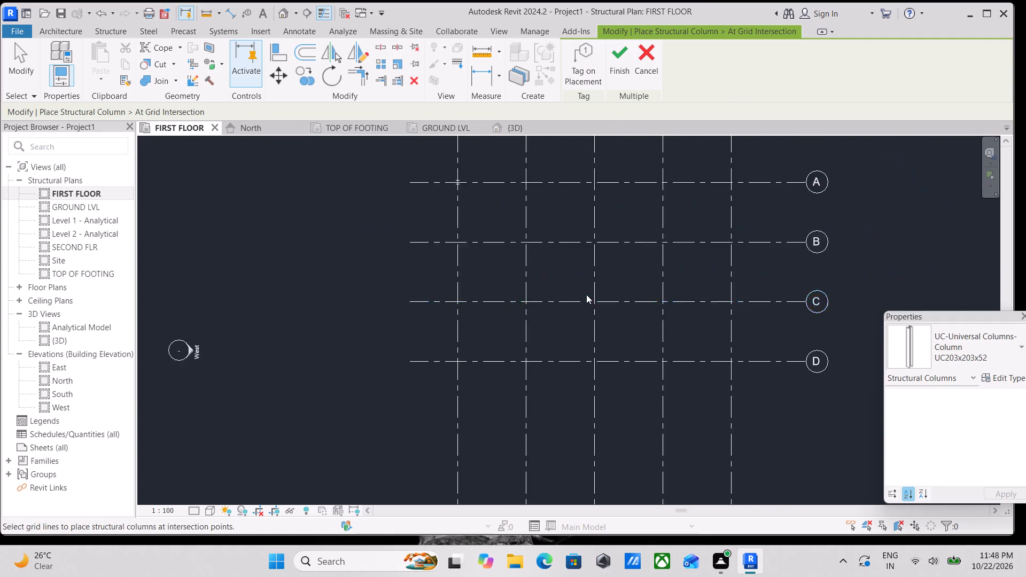
scroll(586, 294, down, 1)
middle_drag(586, 301, 521, 172)
middle_drag(681, 273, 708, 358)
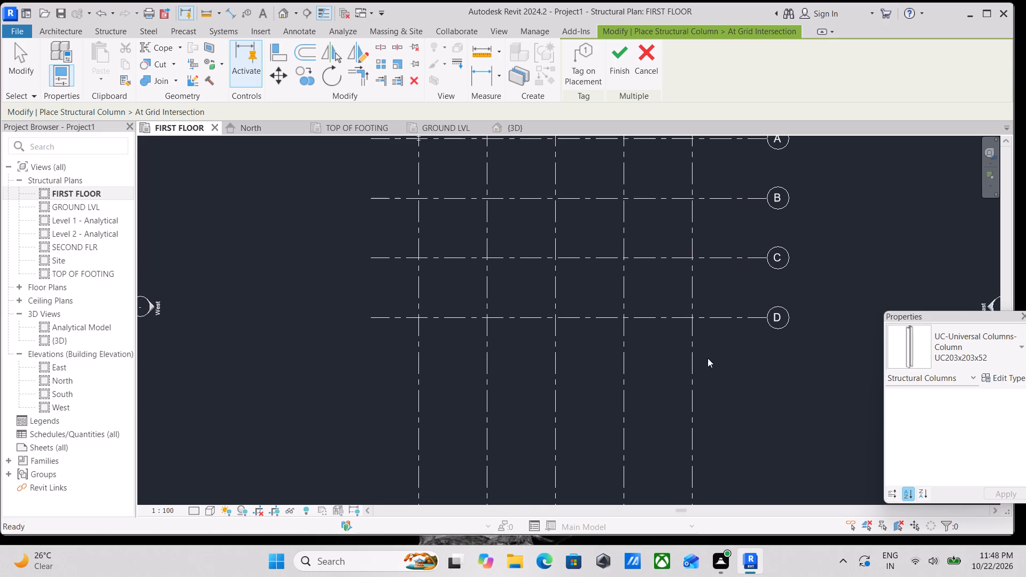
drag(708, 356, 394, 167)
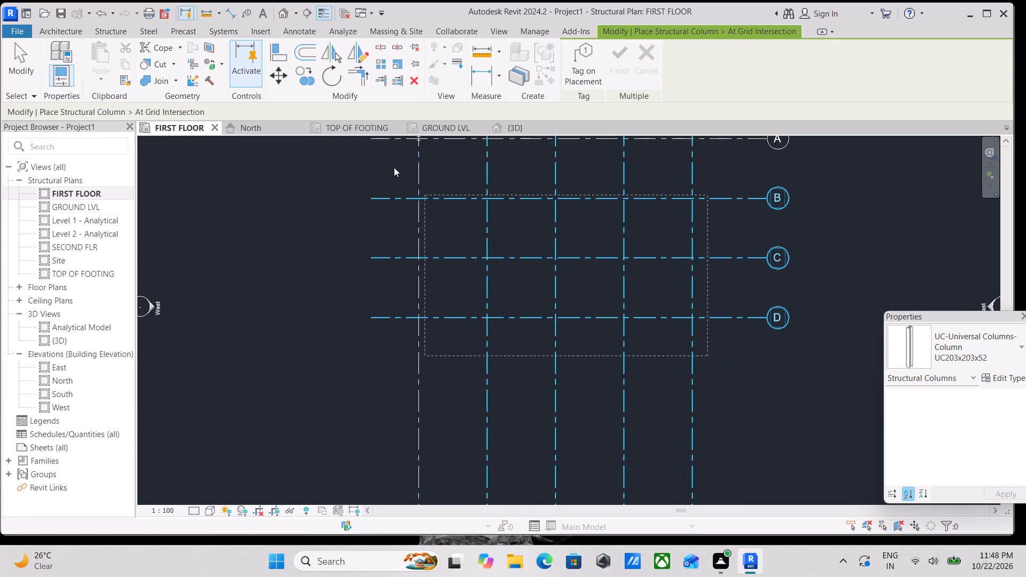
drag(394, 167, 334, 76)
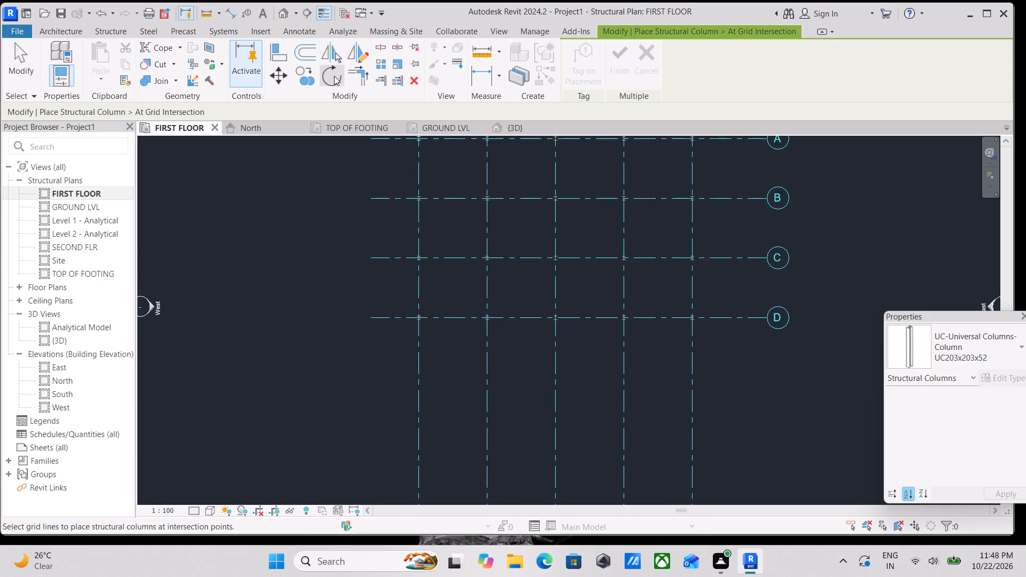
scroll(344, 334, down, 2)
middle_drag(344, 334, 360, 408)
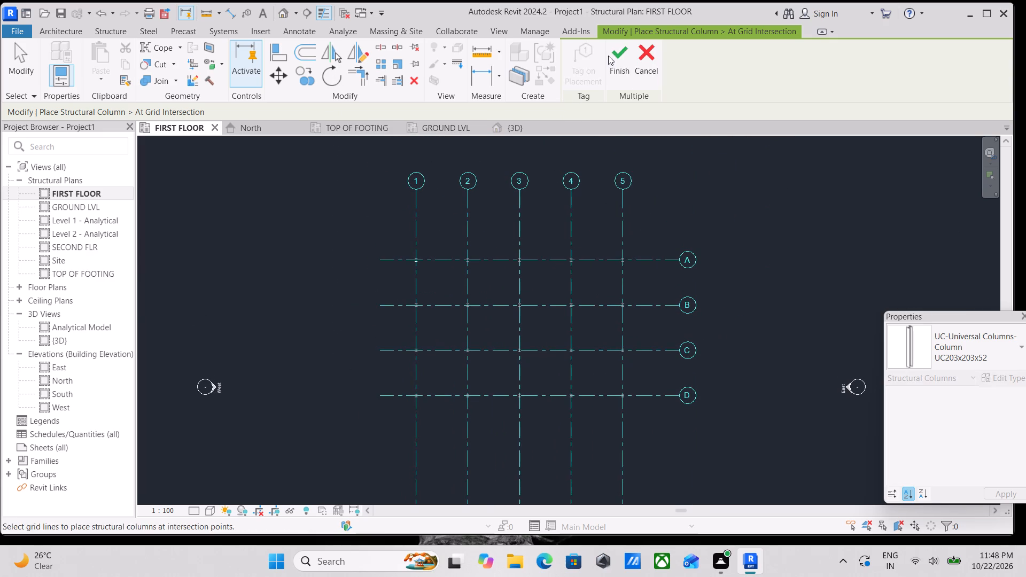
click(608, 56)
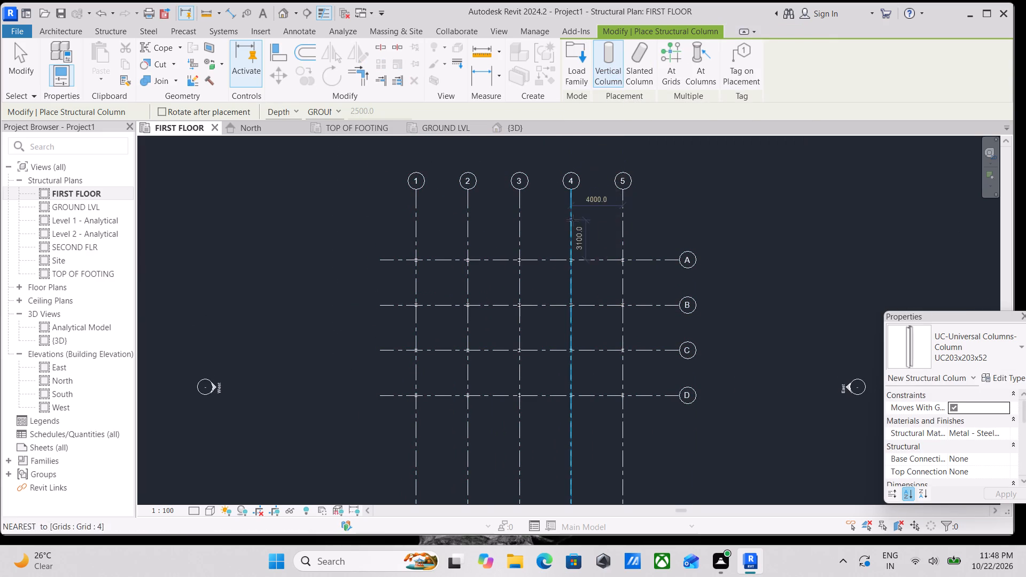
scroll(385, 363, up, 3)
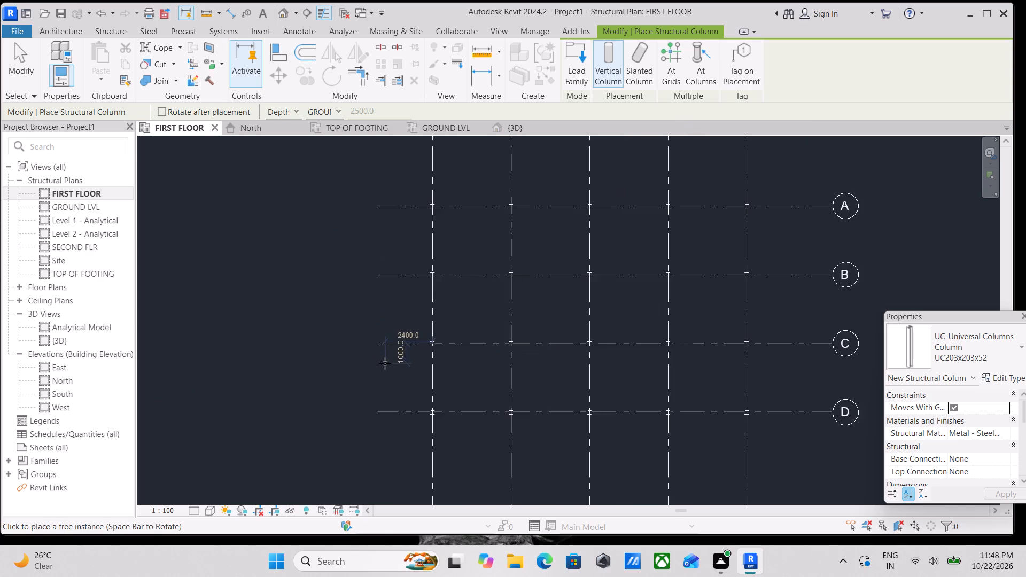
scroll(385, 364, up, 3)
key(Escape)
scroll(383, 162, down, 2)
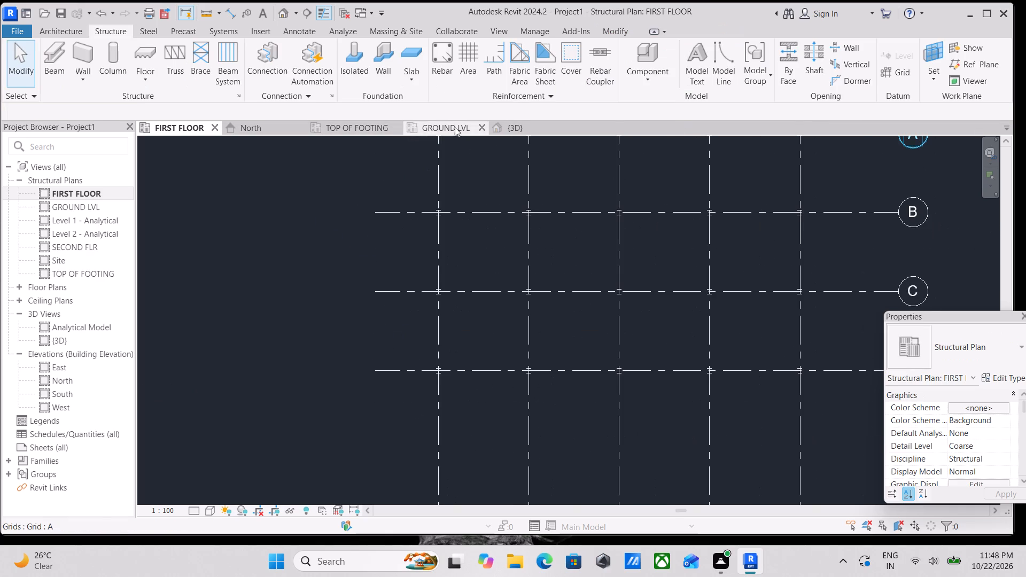
Examine the new steel columns above the ground beams in the 3D view from several angles and from the top.
click(511, 123)
scroll(511, 126, down, 4)
scroll(510, 228, down, 2)
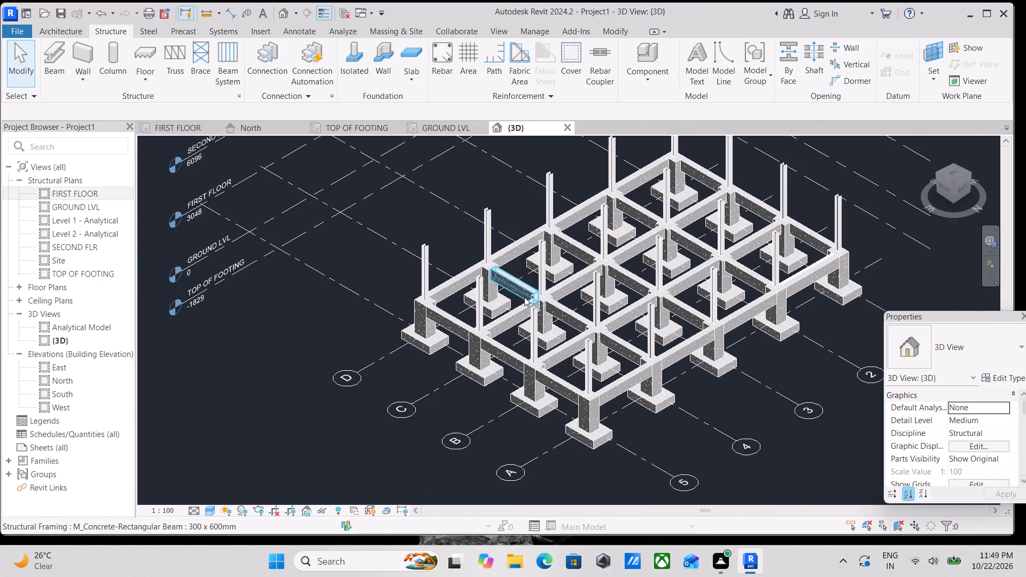
shift+middle_drag(530, 305, 481, 244)
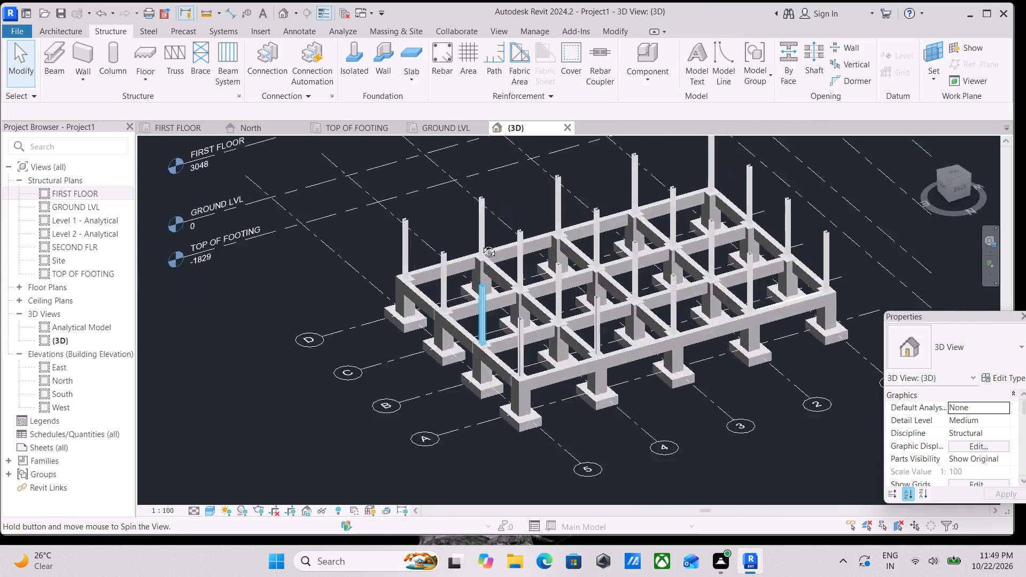
shift+middle_drag(481, 244, 530, 179)
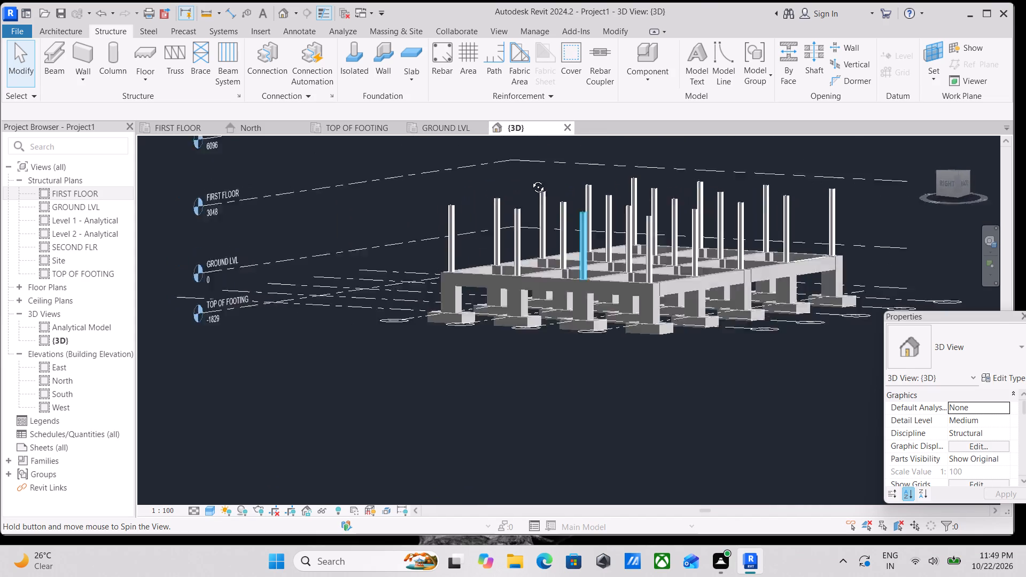
shift+middle_drag(530, 179, 435, 443)
click(954, 180)
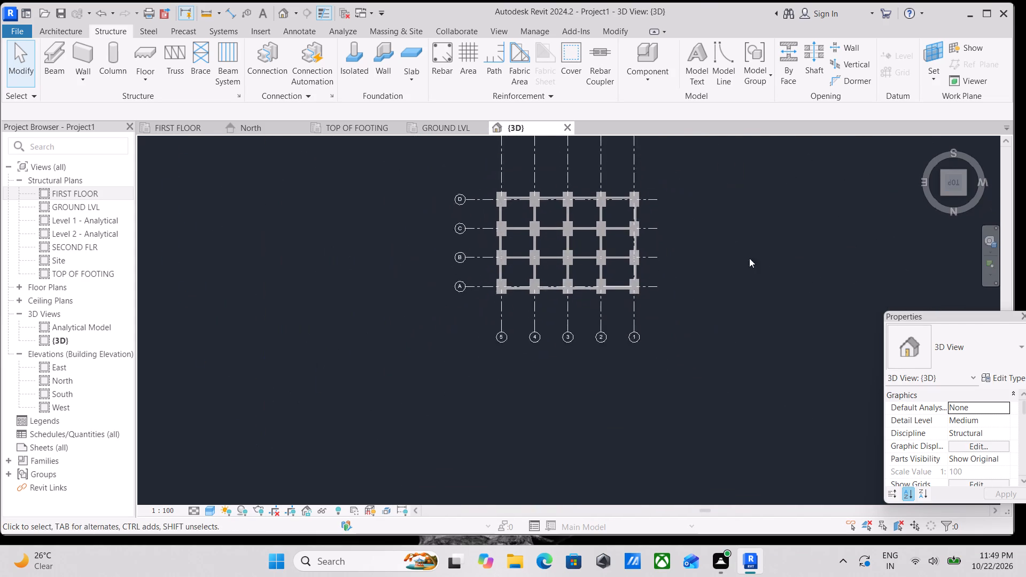
Check the columns in the GROUND LVL plan, comparing it with the North elevation and the TOP OF FOOTING plan.
click(448, 130)
scroll(620, 350, up, 3)
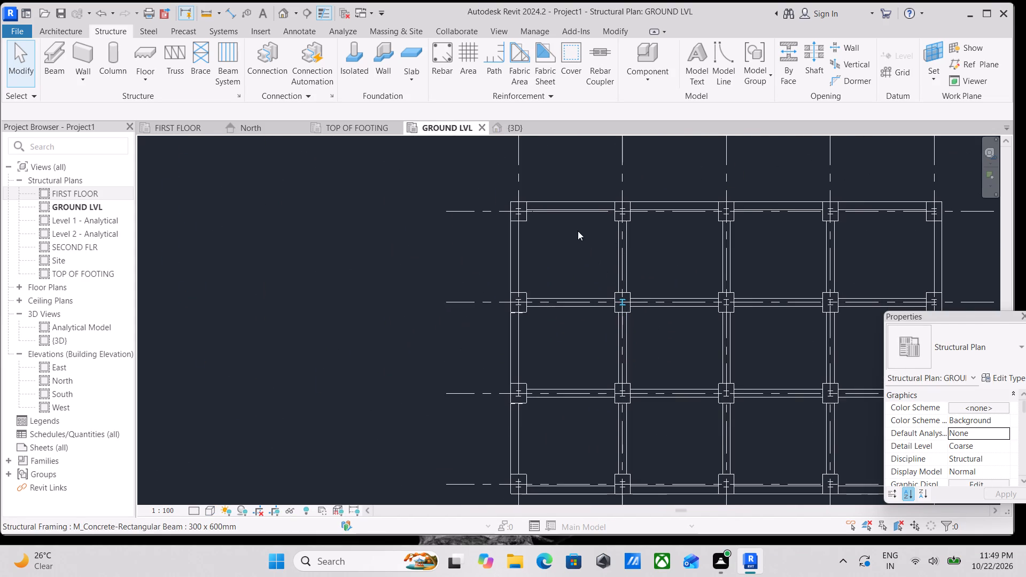
click(507, 126)
click(272, 123)
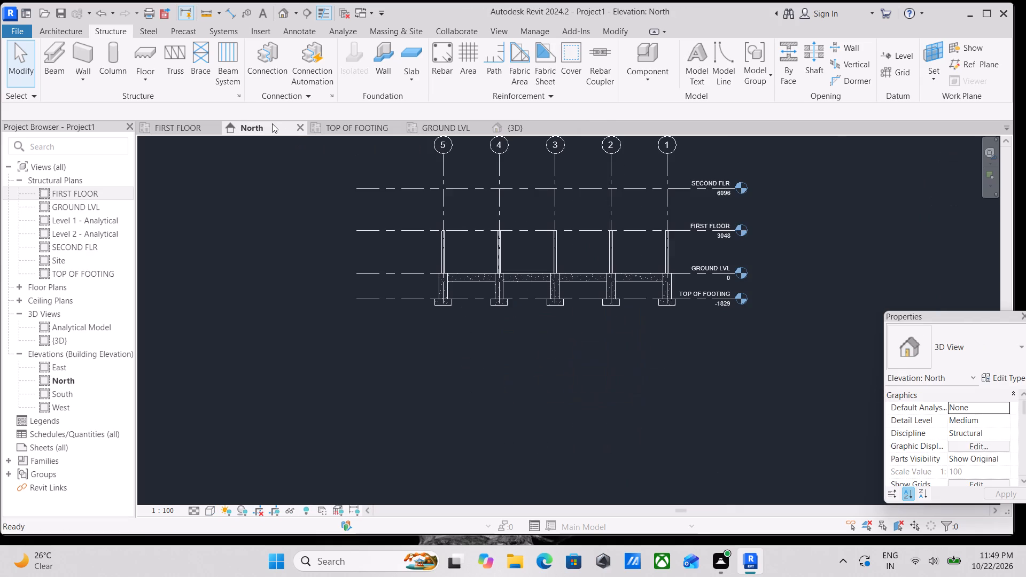
click(443, 131)
click(377, 127)
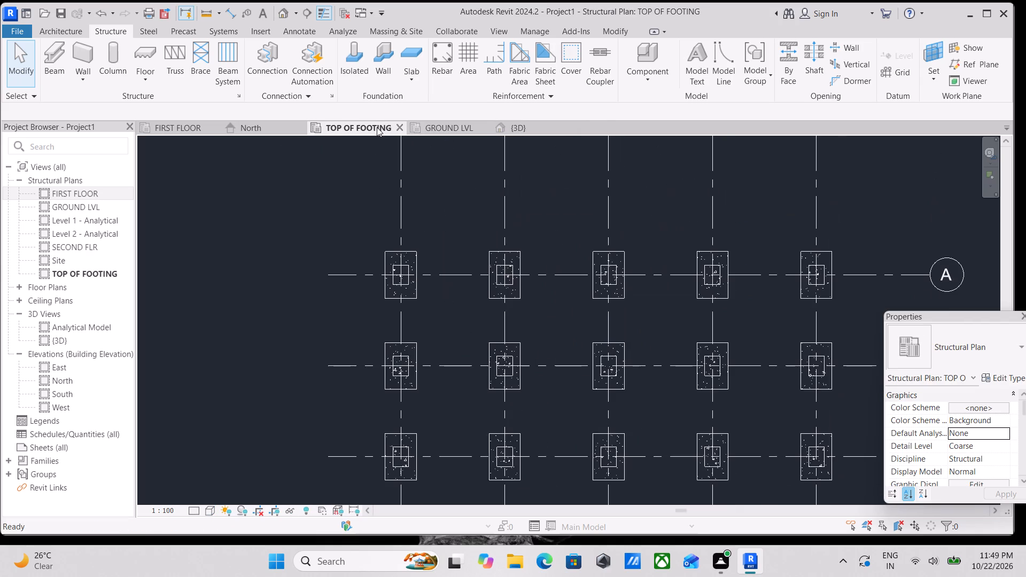
click(458, 130)
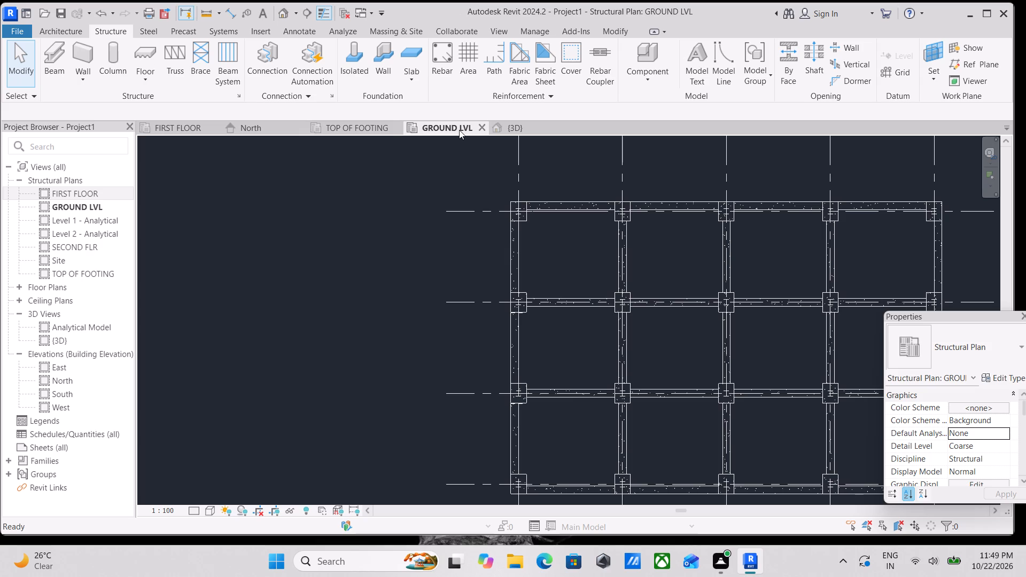
scroll(578, 305, up, 2)
scroll(586, 318, down, 4)
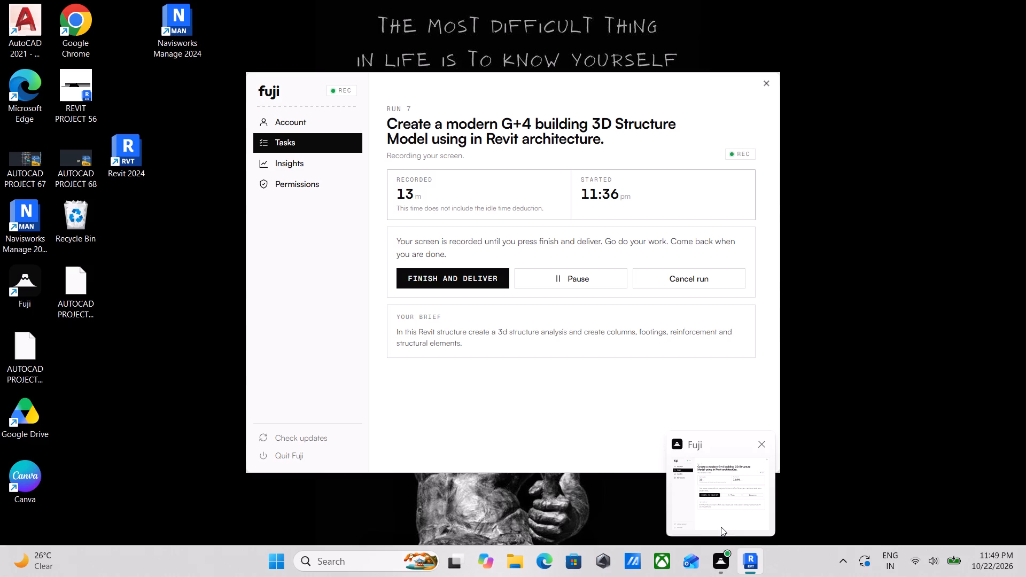
scroll(597, 262, up, 2)
scroll(573, 259, down, 2)
middle_drag(572, 259, 329, 208)
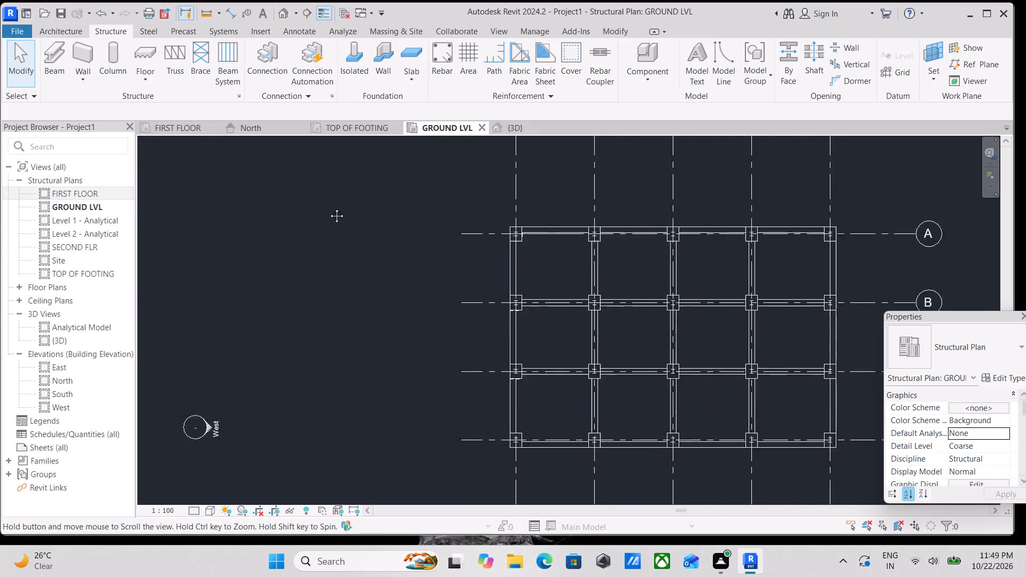
middle_drag(329, 208, 216, 182)
middle_drag(345, 212, 464, 255)
scroll(380, 208, up, 2)
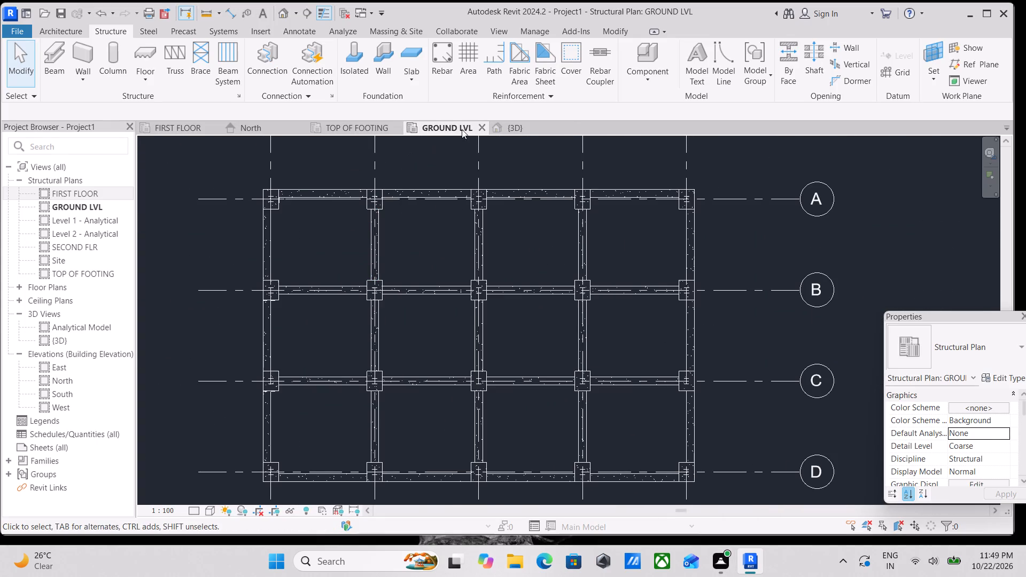
Inspect the whole structure with its new columns again in the 3D view from side and elevated angles.
click(513, 124)
scroll(519, 255, down, 2)
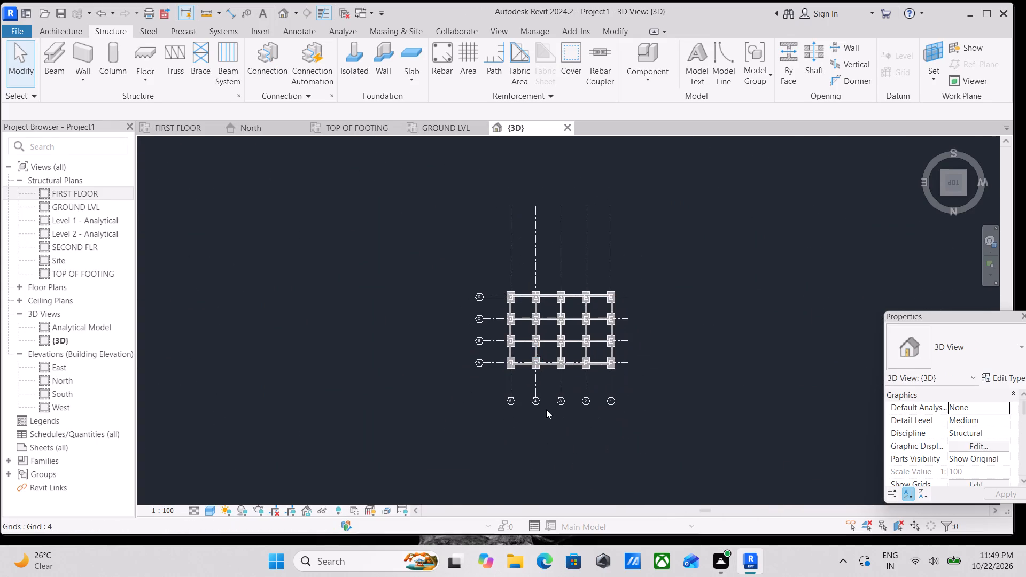
shift+middle_drag(546, 409, 614, 85)
shift+middle_drag(596, 313, 621, 221)
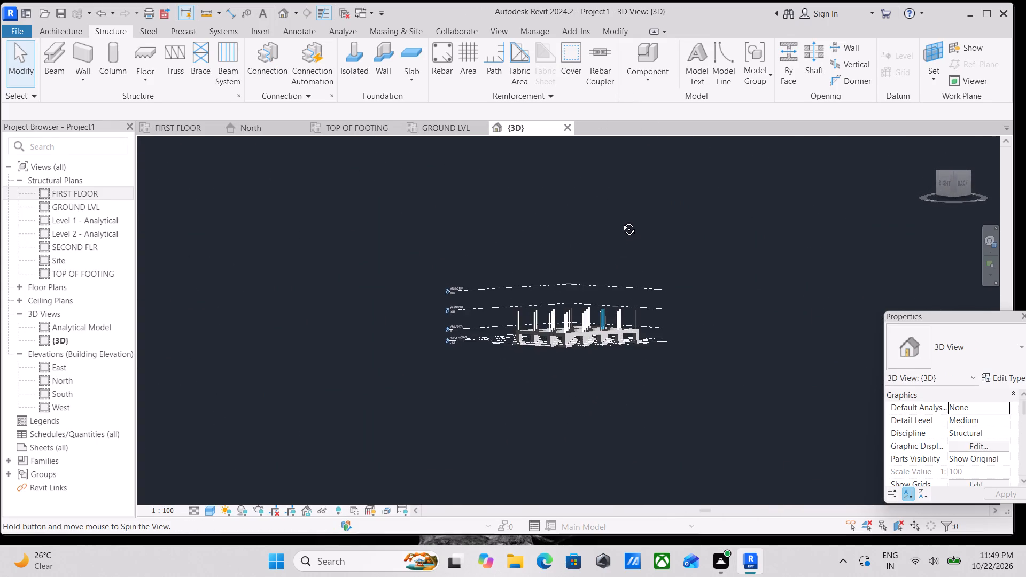
shift+middle_drag(621, 221, 532, 432)
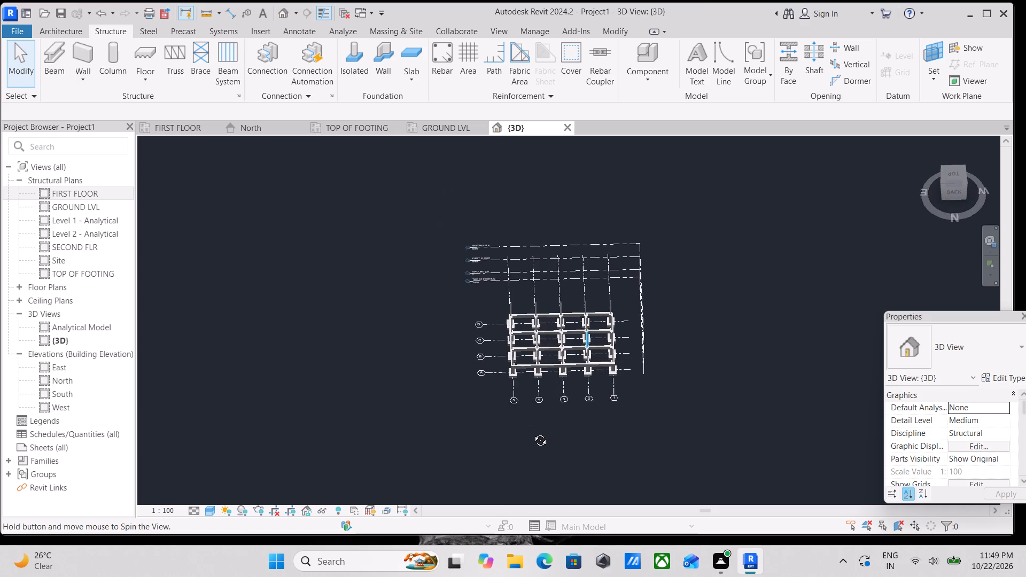
shift+middle_drag(532, 432, 538, 414)
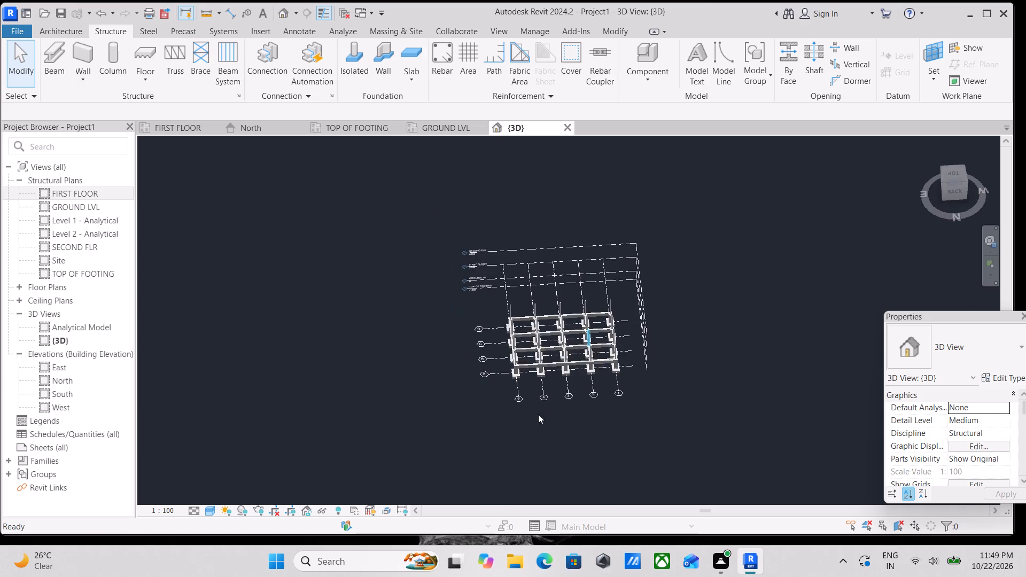
Start the Beam tool in the top 3D view with the universal beam type UB254x102x28.
click(950, 172)
scroll(643, 361, up, 2)
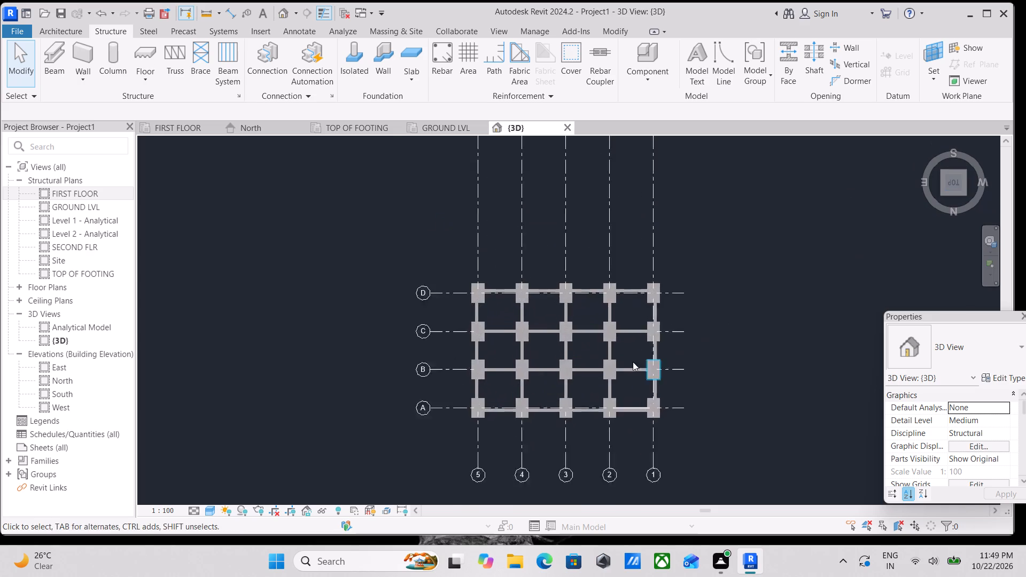
scroll(633, 362, up, 1)
scroll(569, 326, up, 2)
scroll(469, 326, up, 6)
scroll(436, 287, up, 3)
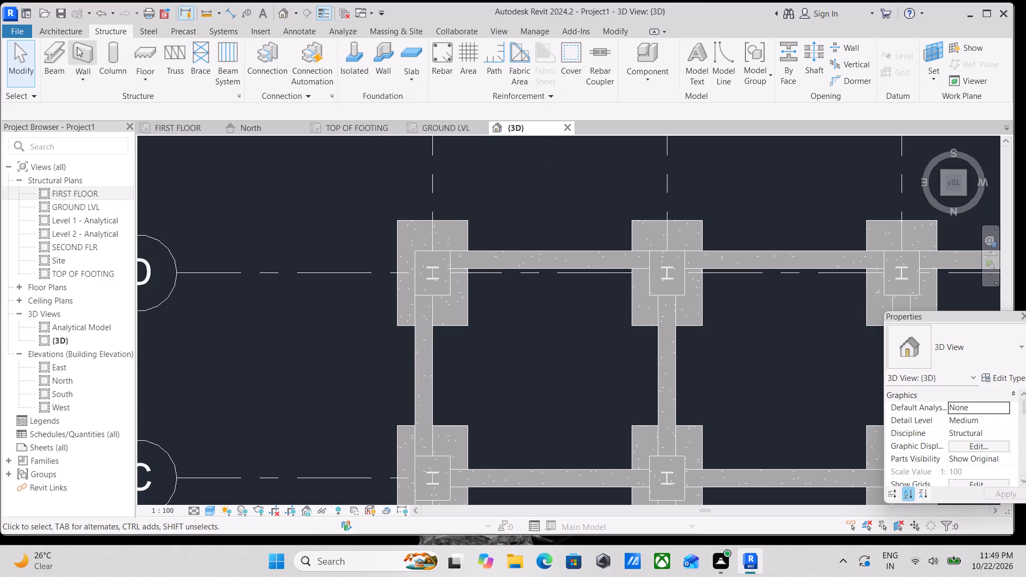
click(57, 73)
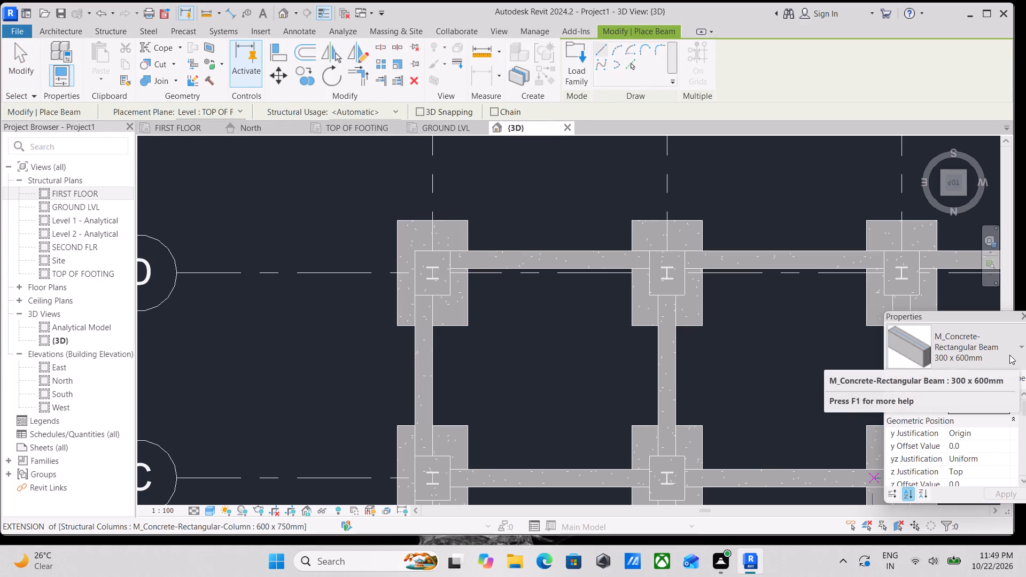
click(1009, 355)
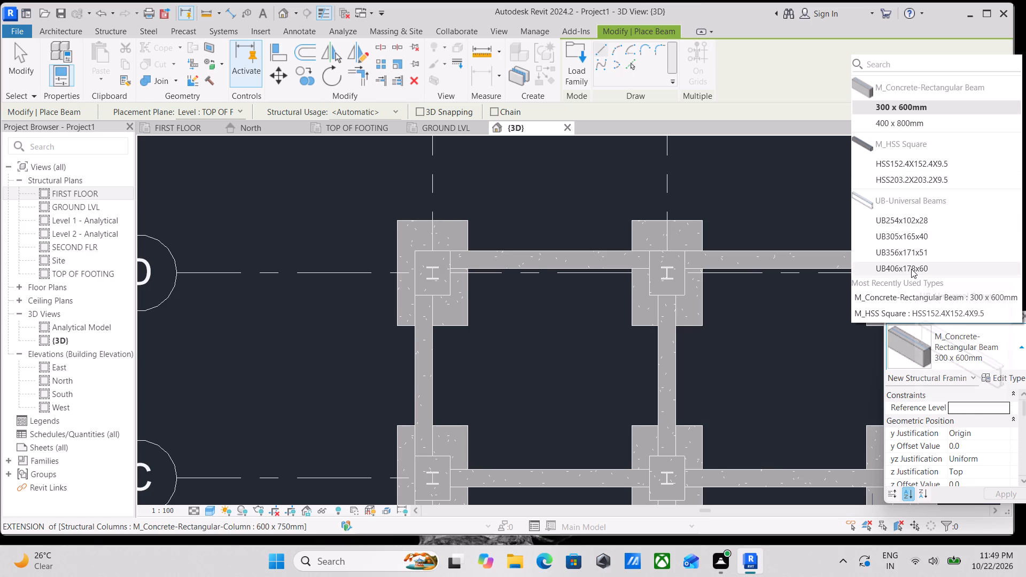
click(911, 221)
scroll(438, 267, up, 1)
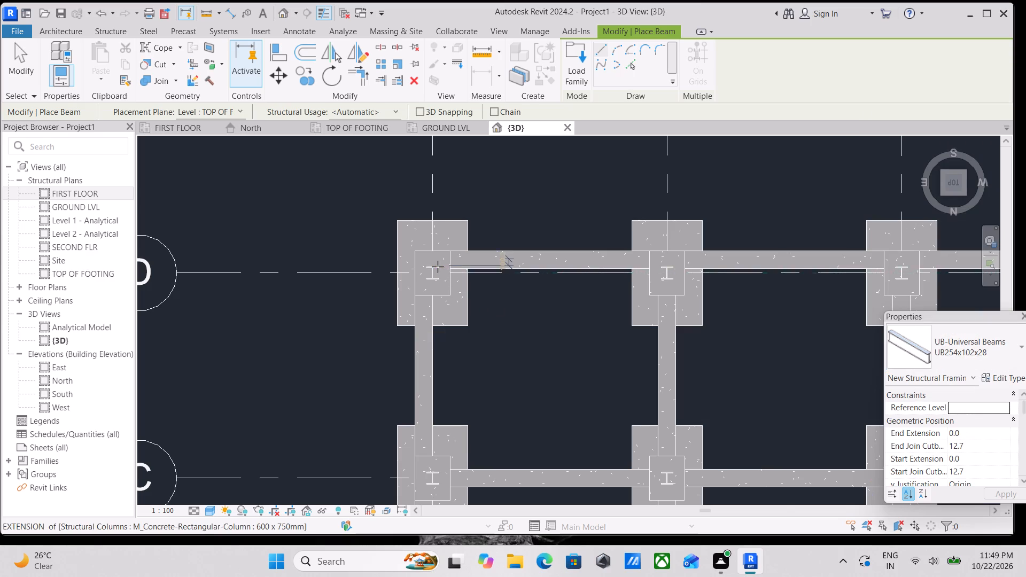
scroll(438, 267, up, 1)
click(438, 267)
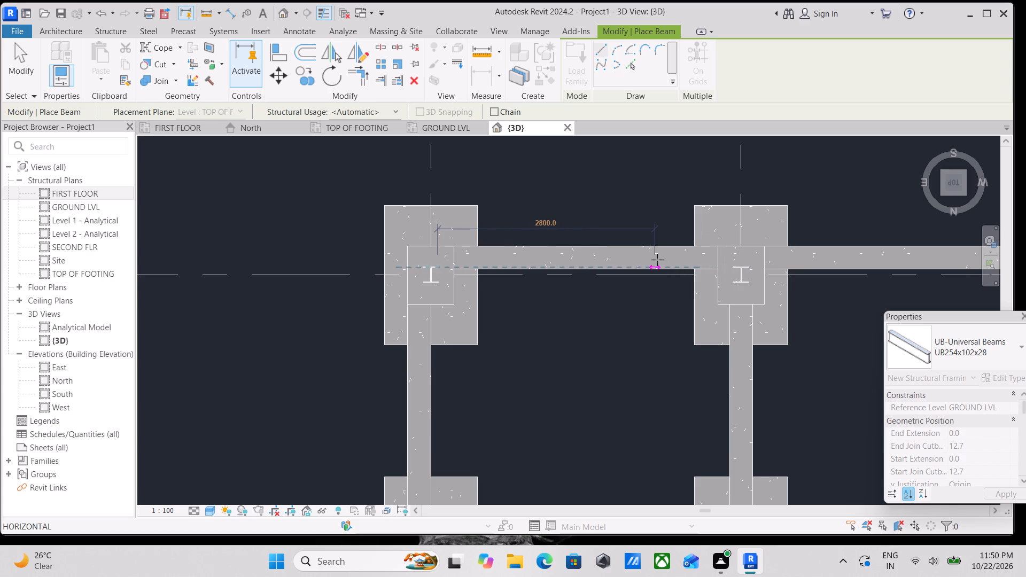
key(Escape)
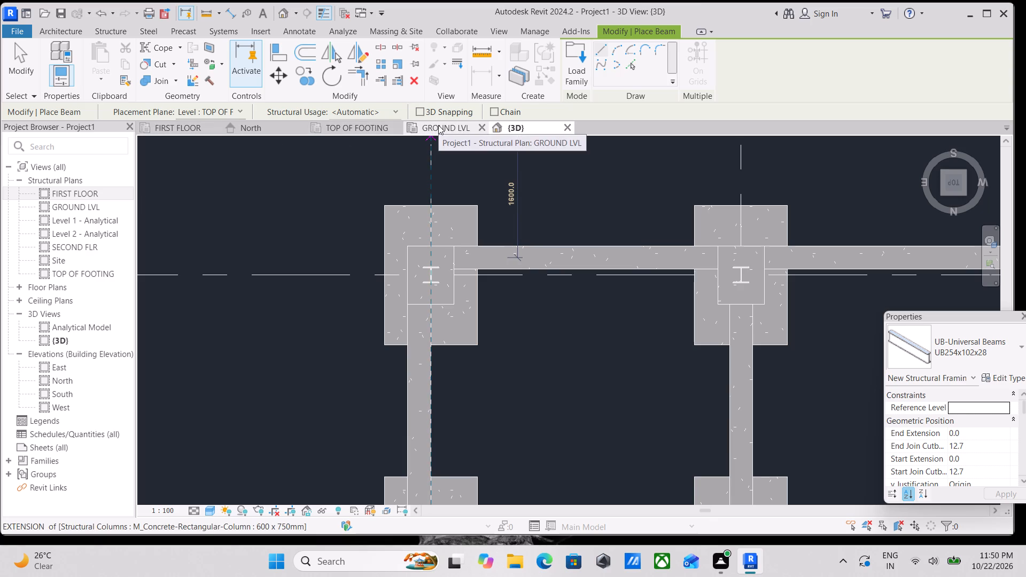
Place a UB254x102x28 beam in the FIRST FLOOR plan along grid B between the columns on grids 1 and 2.
click(183, 127)
scroll(442, 219, up, 5)
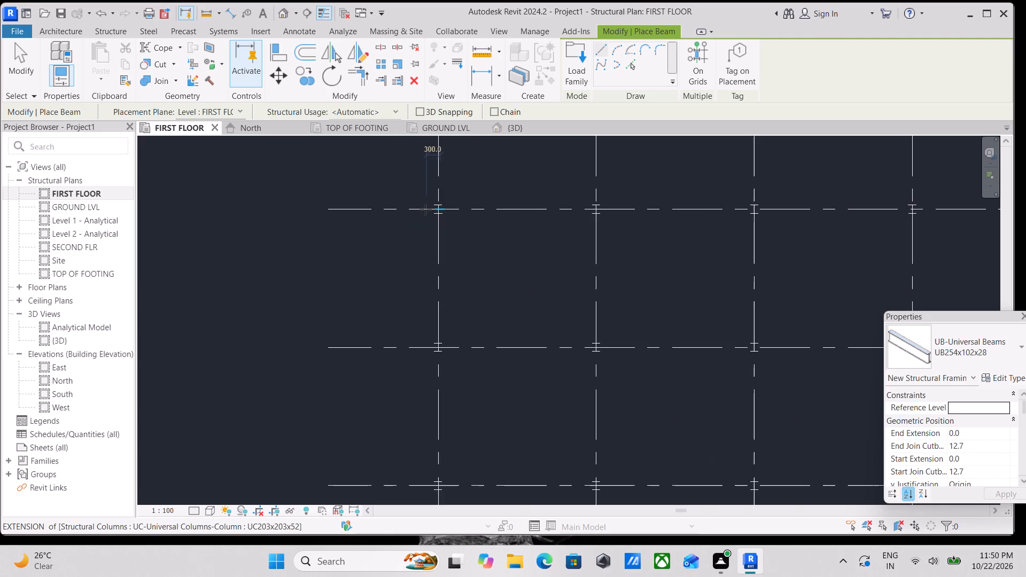
scroll(425, 209, up, 4)
click(450, 194)
middle_drag(610, 198, 499, 185)
click(646, 181)
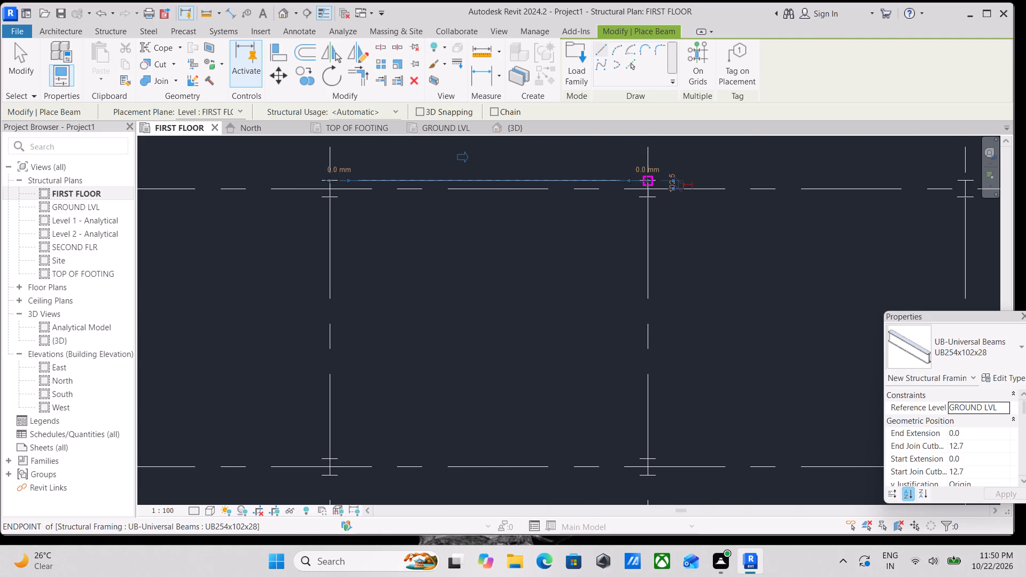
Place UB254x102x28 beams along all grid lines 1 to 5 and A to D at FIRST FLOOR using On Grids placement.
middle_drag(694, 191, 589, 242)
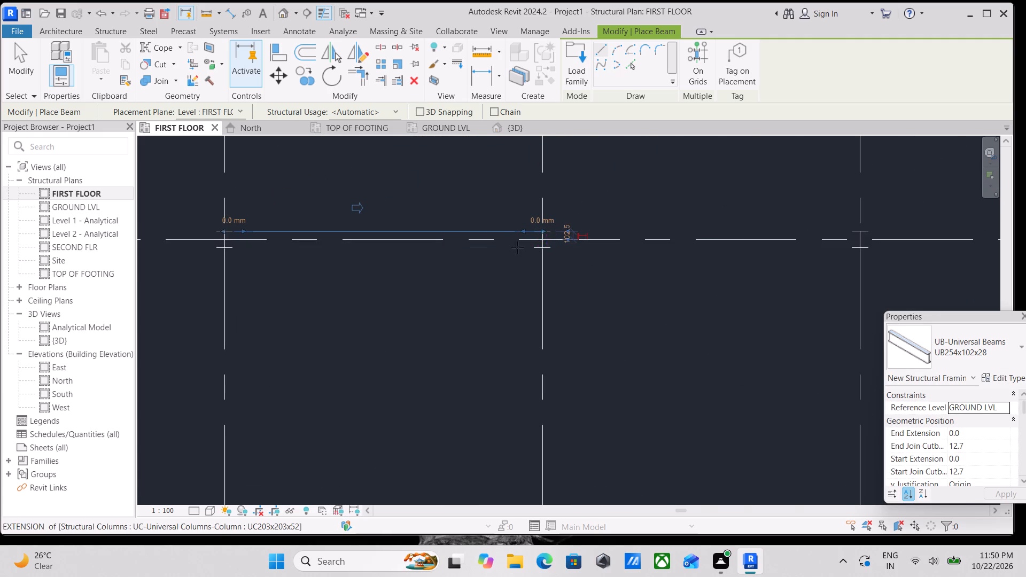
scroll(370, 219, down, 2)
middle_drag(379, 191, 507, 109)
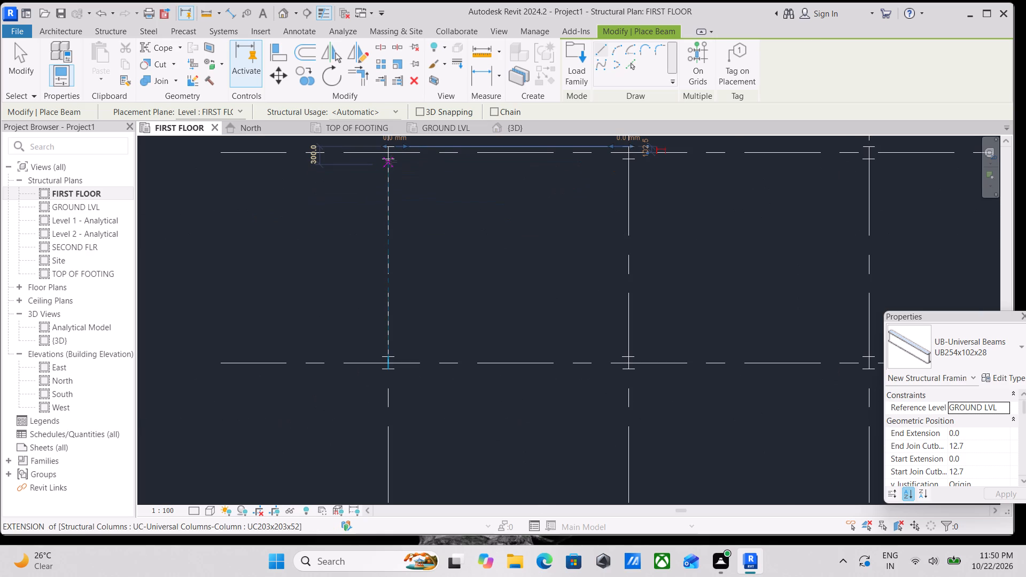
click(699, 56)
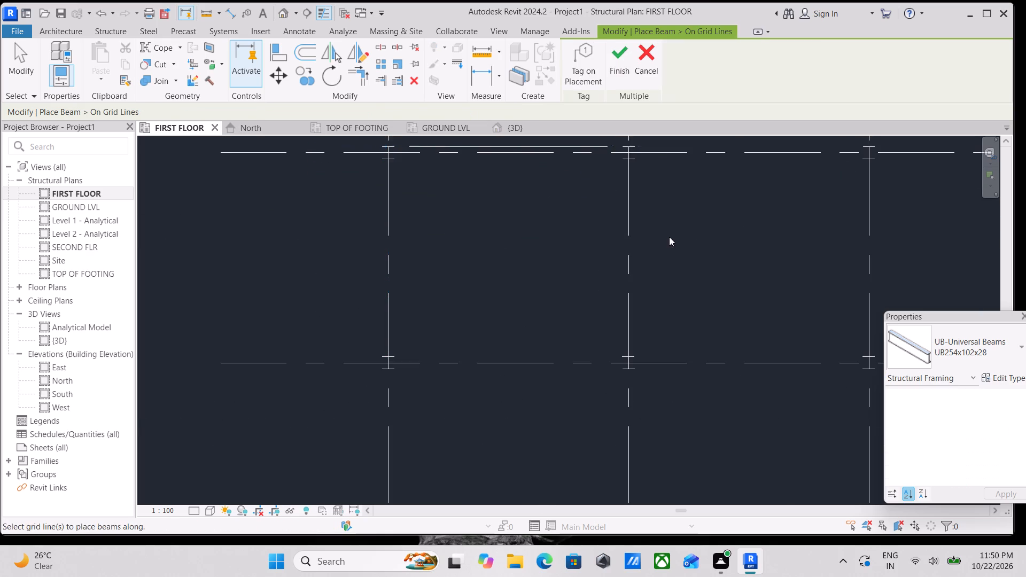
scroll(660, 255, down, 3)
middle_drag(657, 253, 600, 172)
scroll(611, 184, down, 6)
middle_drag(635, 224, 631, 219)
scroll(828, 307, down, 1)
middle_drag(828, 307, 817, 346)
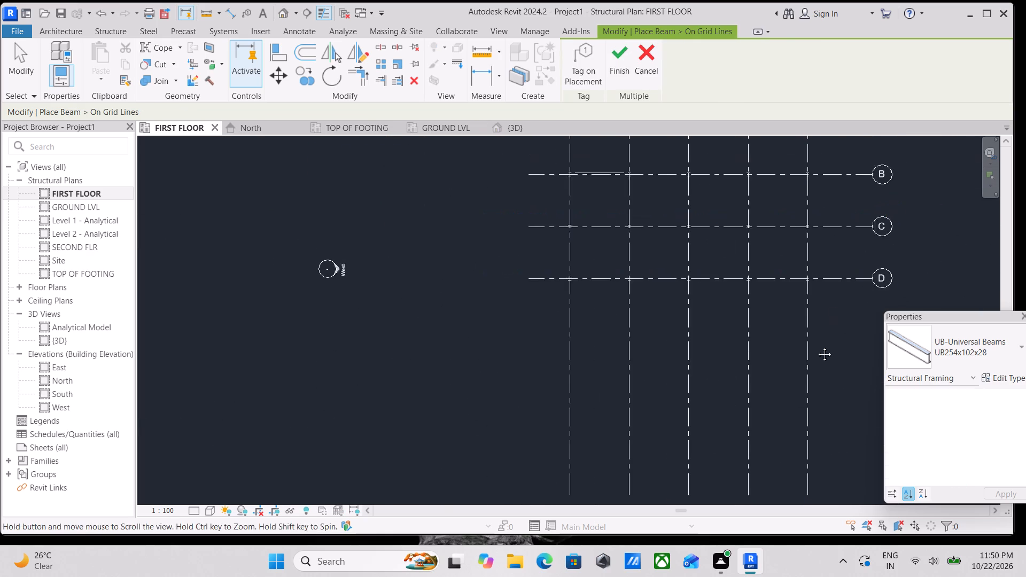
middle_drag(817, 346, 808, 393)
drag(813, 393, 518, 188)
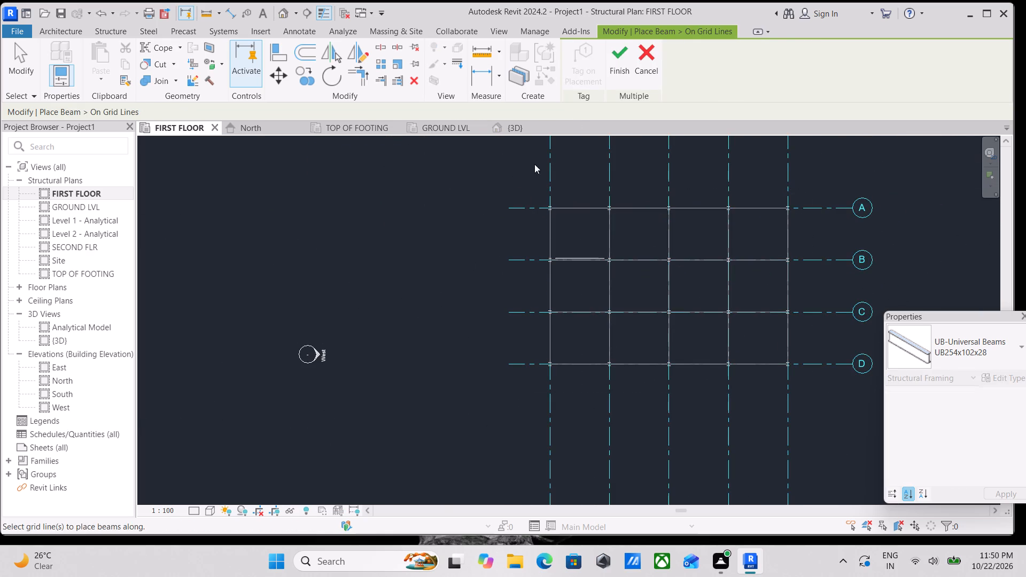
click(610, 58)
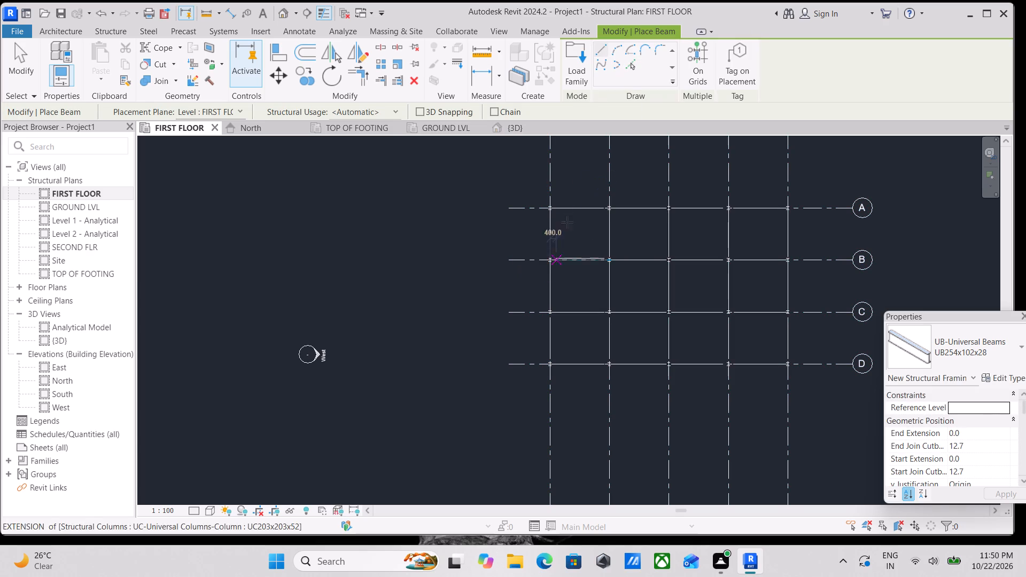
Examine the first-floor steel beams and their joints with the corner columns in the 3D view from several angles.
scroll(566, 180, up, 2)
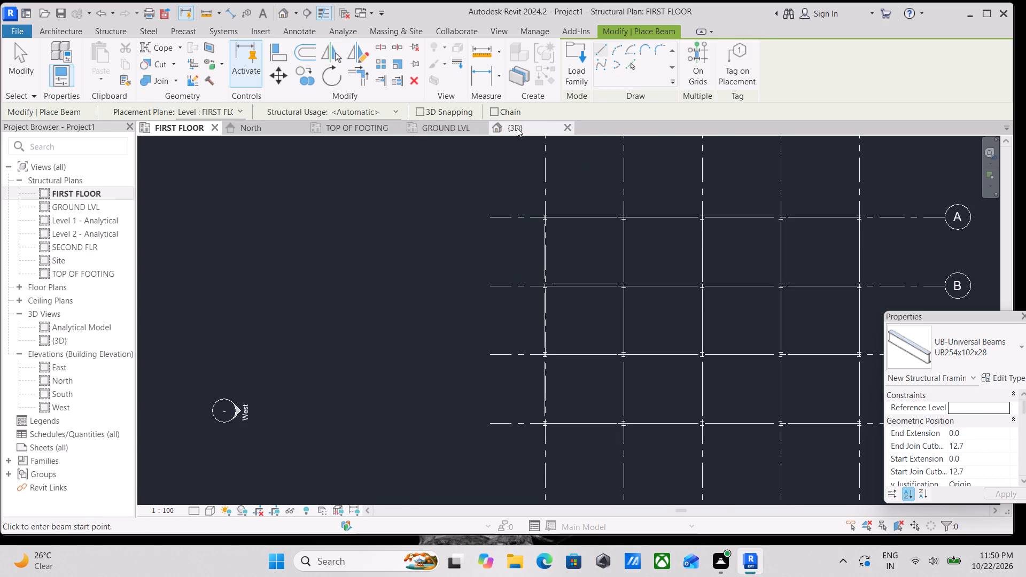
click(517, 127)
scroll(596, 267, down, 5)
shift+middle_drag(614, 359, 689, 266)
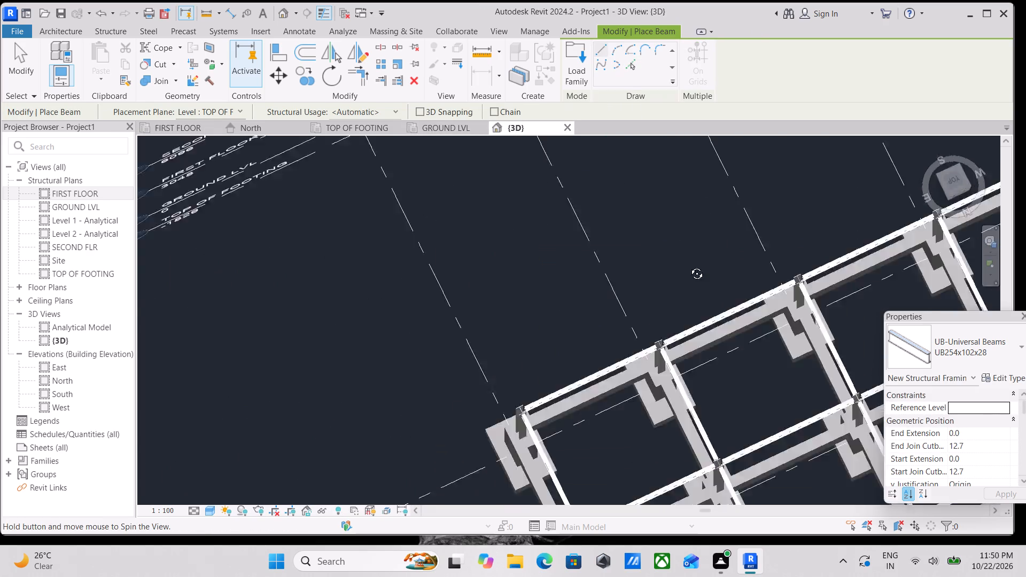
shift+middle_drag(689, 266, 743, 82)
middle_drag(804, 324, 727, 154)
shift+middle_drag(619, 302, 779, 400)
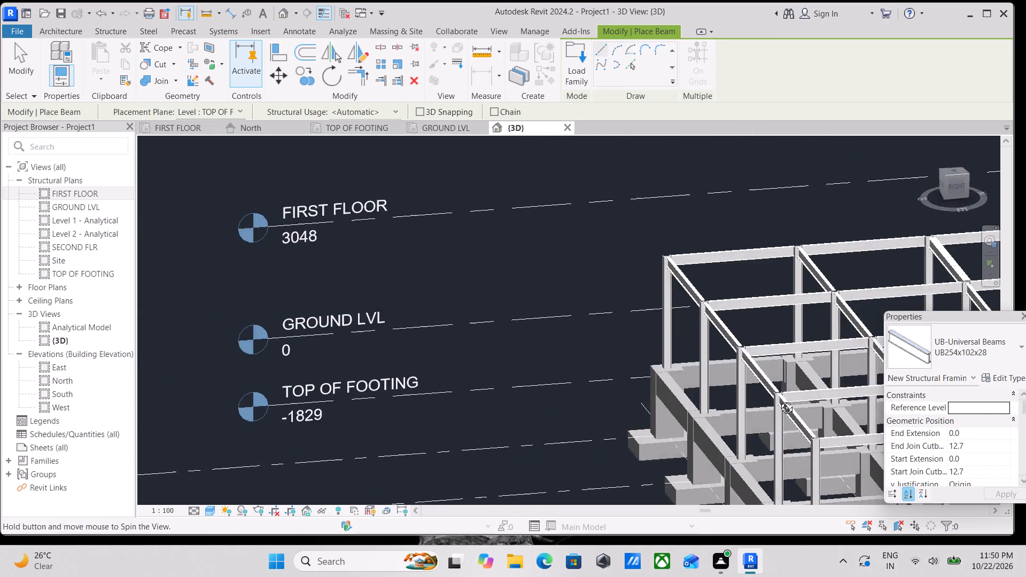
shift+middle_drag(779, 400, 321, 363)
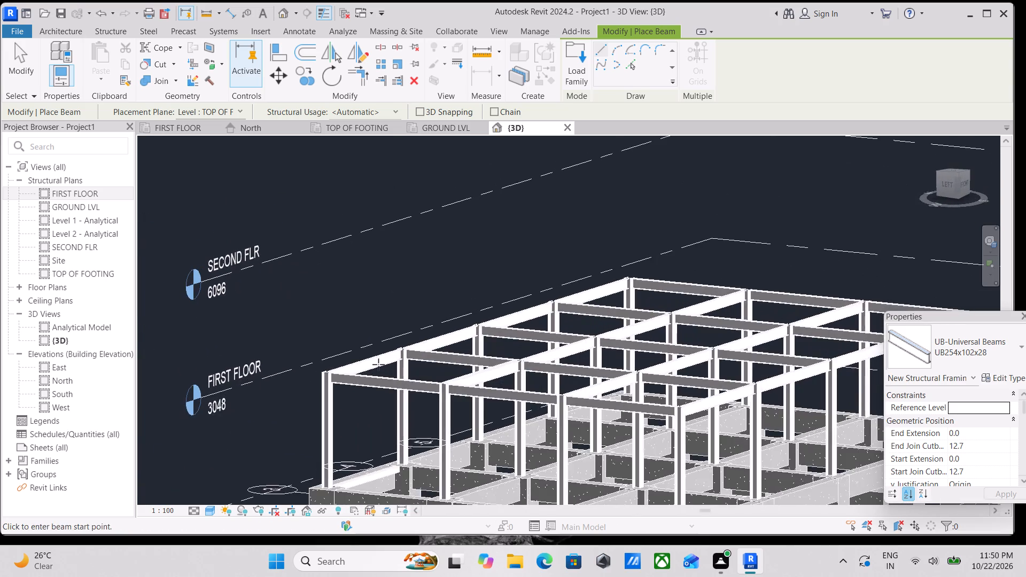
shift+middle_drag(378, 364, 287, 434)
middle_drag(402, 273, 403, 355)
scroll(390, 354, up, 7)
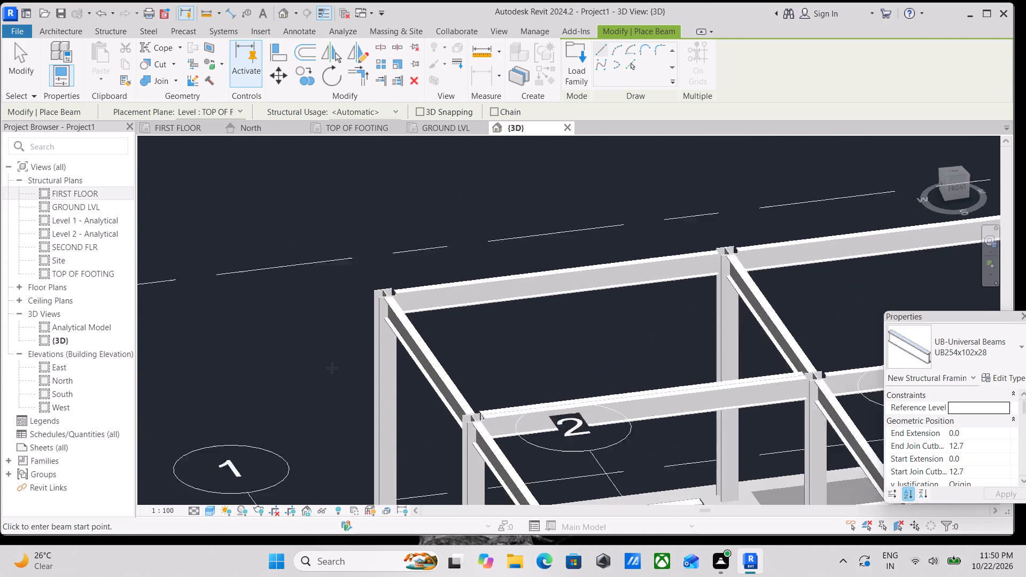
scroll(332, 368, up, 1)
scroll(379, 360, up, 5)
scroll(448, 280, down, 2)
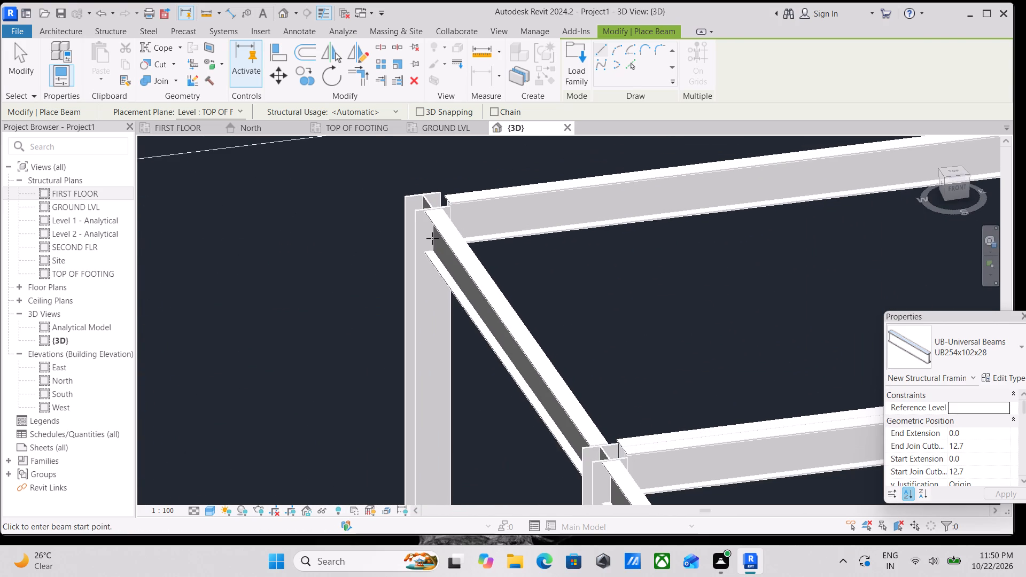
key(Escape)
key(Escape)
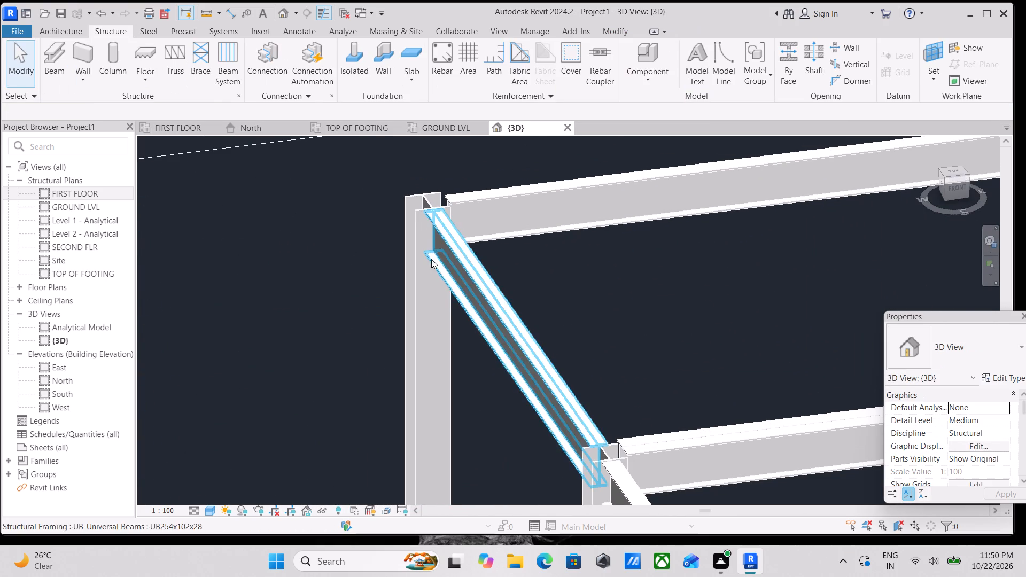
scroll(427, 263, down, 2)
middle_drag(427, 263, 445, 253)
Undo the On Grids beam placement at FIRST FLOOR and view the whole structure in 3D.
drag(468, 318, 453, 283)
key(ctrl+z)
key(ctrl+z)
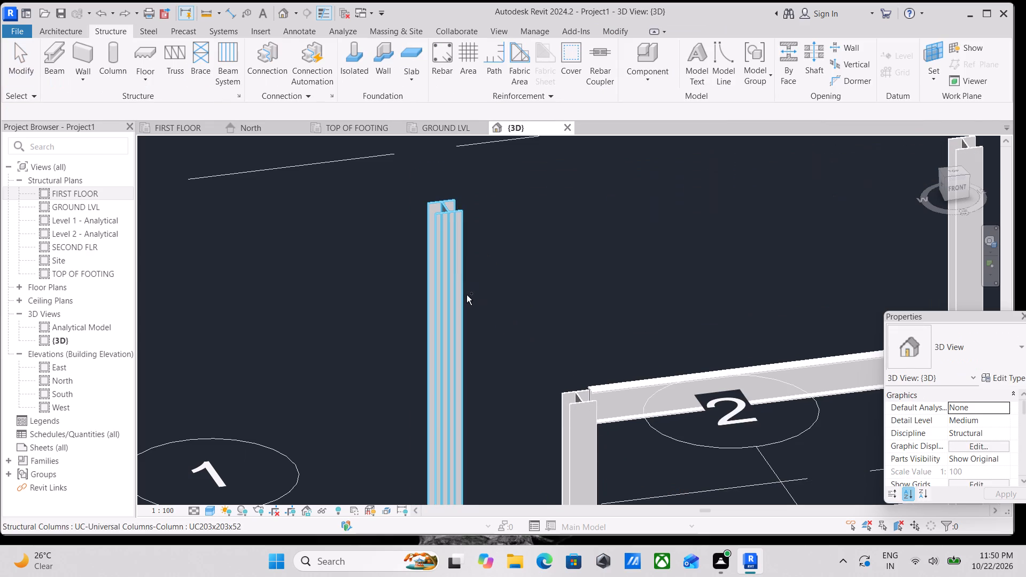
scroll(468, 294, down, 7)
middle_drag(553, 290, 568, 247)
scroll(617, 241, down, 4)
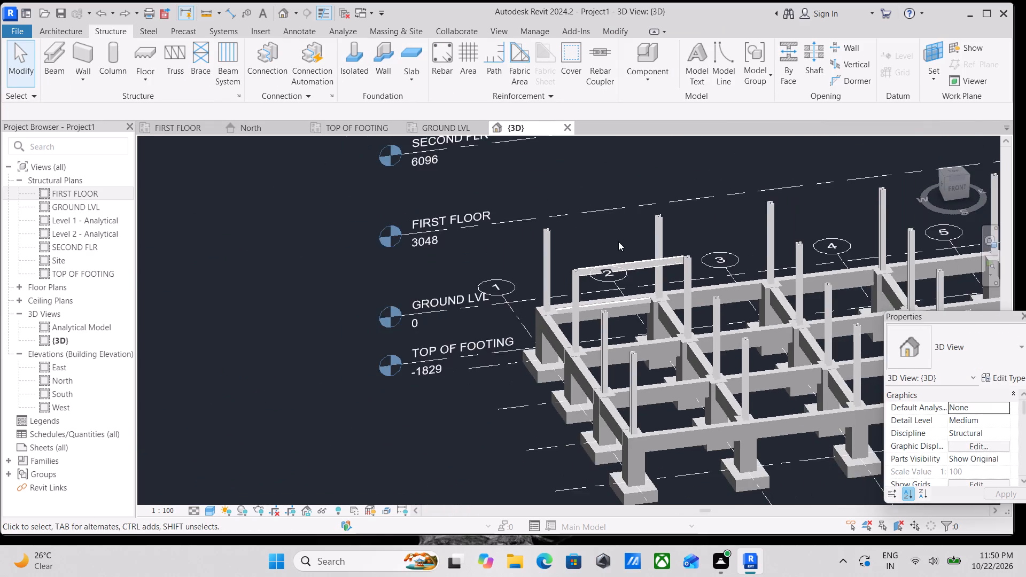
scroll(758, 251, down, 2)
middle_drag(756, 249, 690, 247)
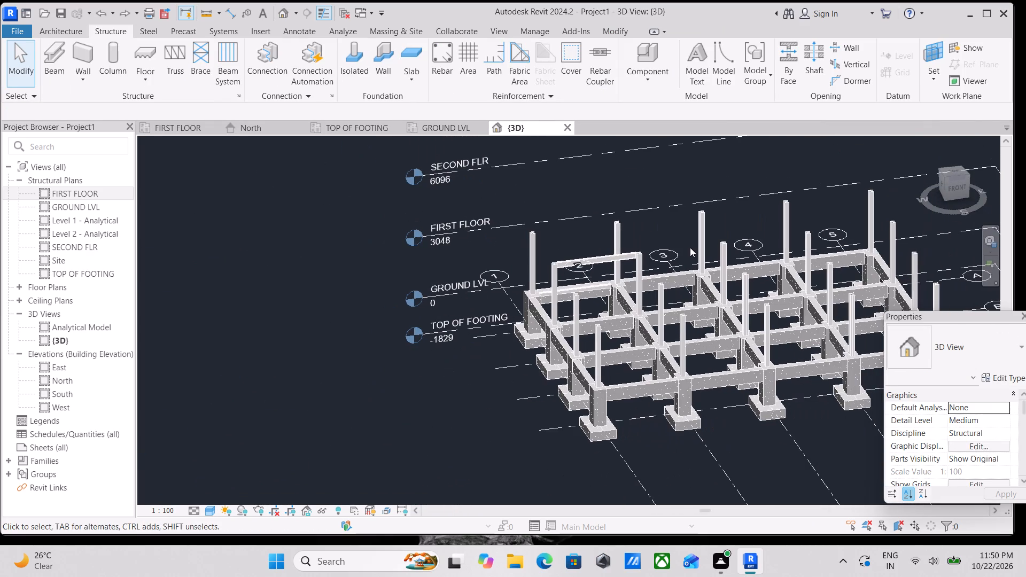
Check the GROUND LVL and FIRST FLOOR plans, examining the beam on grid B and the column at the grid A corner.
click(357, 126)
click(425, 124)
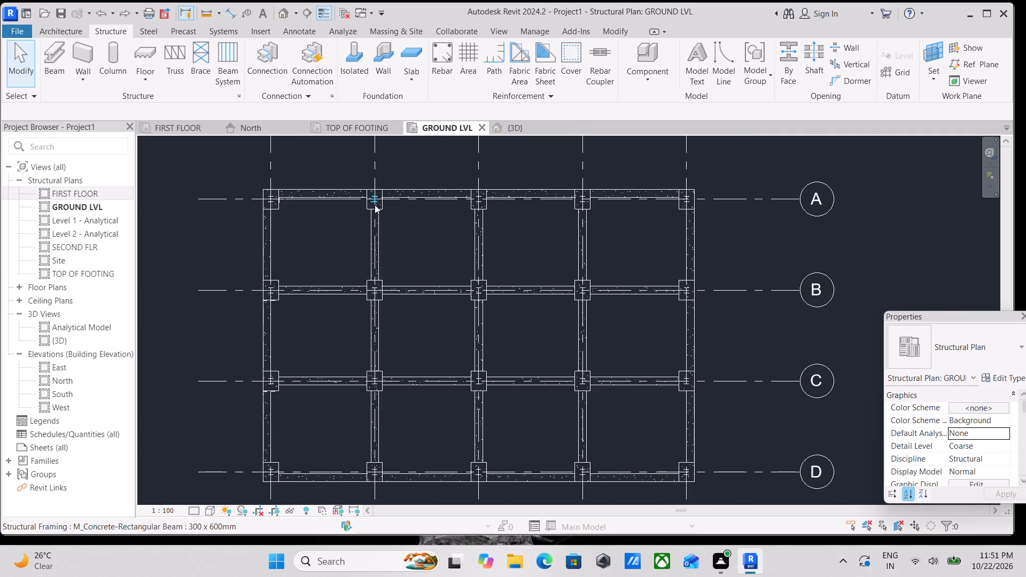
click(189, 127)
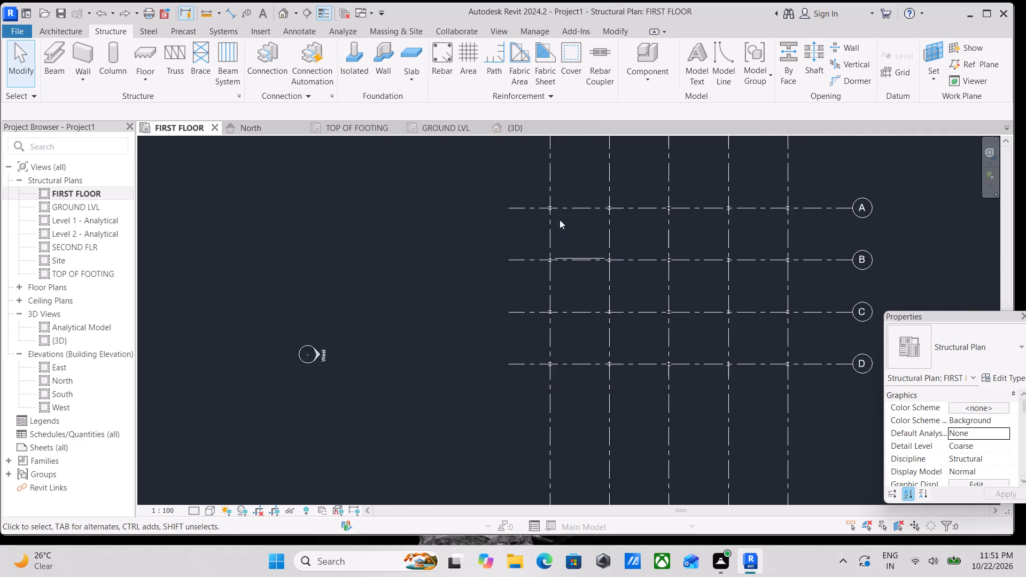
scroll(557, 214, up, 3)
scroll(605, 297, up, 2)
click(596, 278)
scroll(596, 278, up, 3)
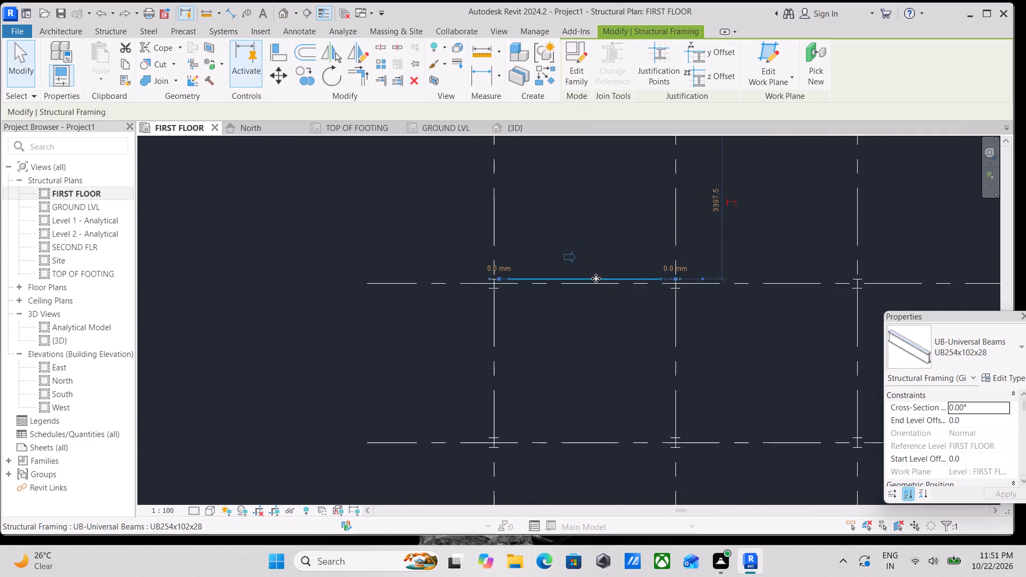
key(Escape)
middle_drag(575, 199, 572, 303)
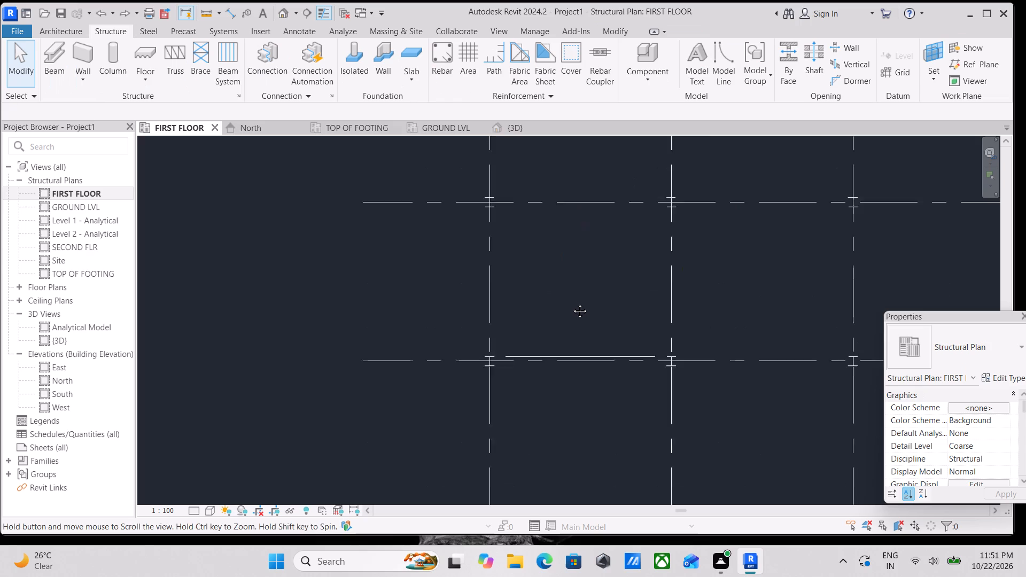
middle_drag(572, 303, 573, 316)
scroll(572, 305, down, 1)
key(Escape)
scroll(507, 231, down, 2)
middle_drag(507, 231, 502, 259)
scroll(500, 268, up, 6)
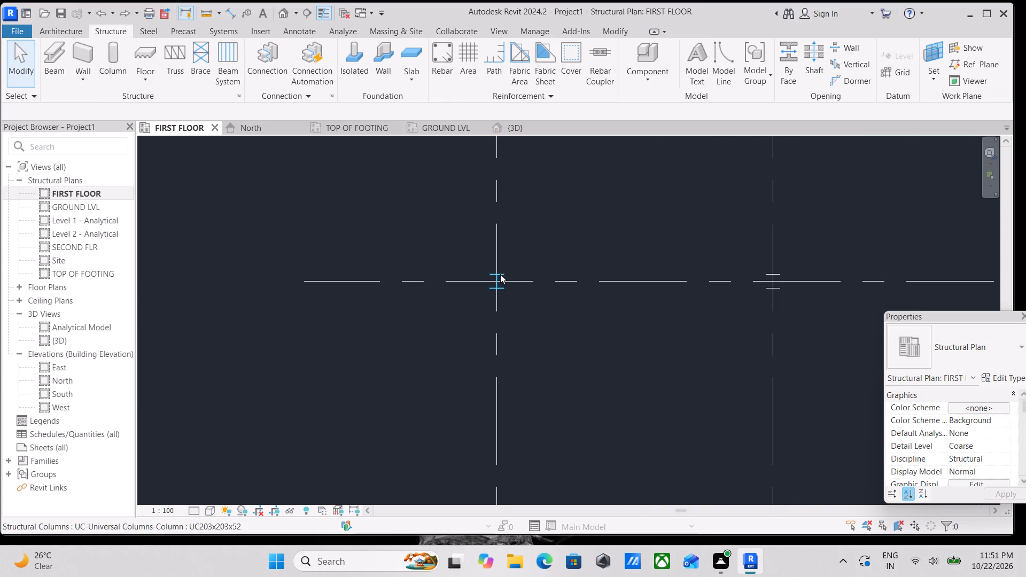
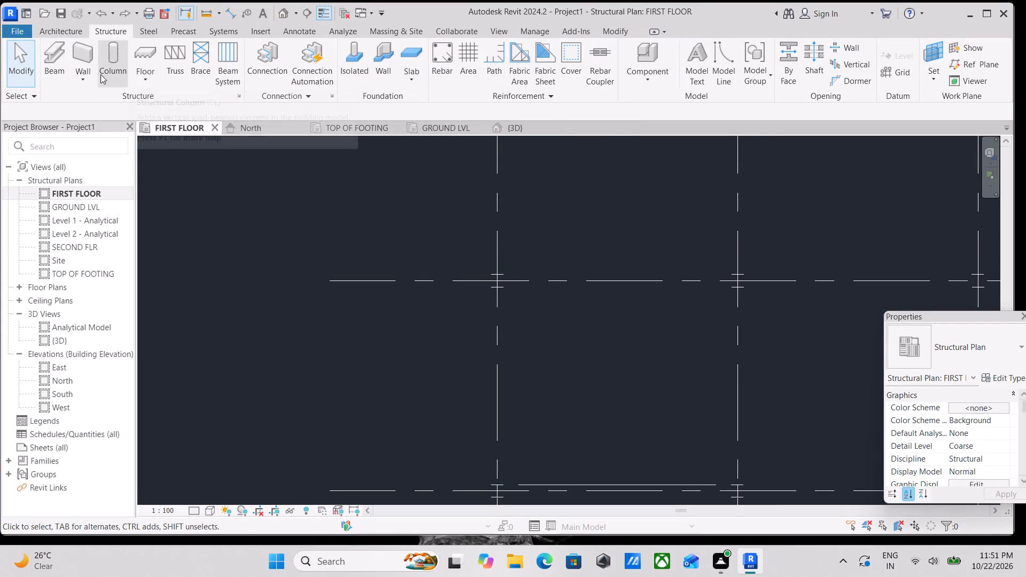
Place UB254x102x28 beams along grid lines 1 to 5 and A to D at FIRST FLOOR using On Grids placement.
click(56, 78)
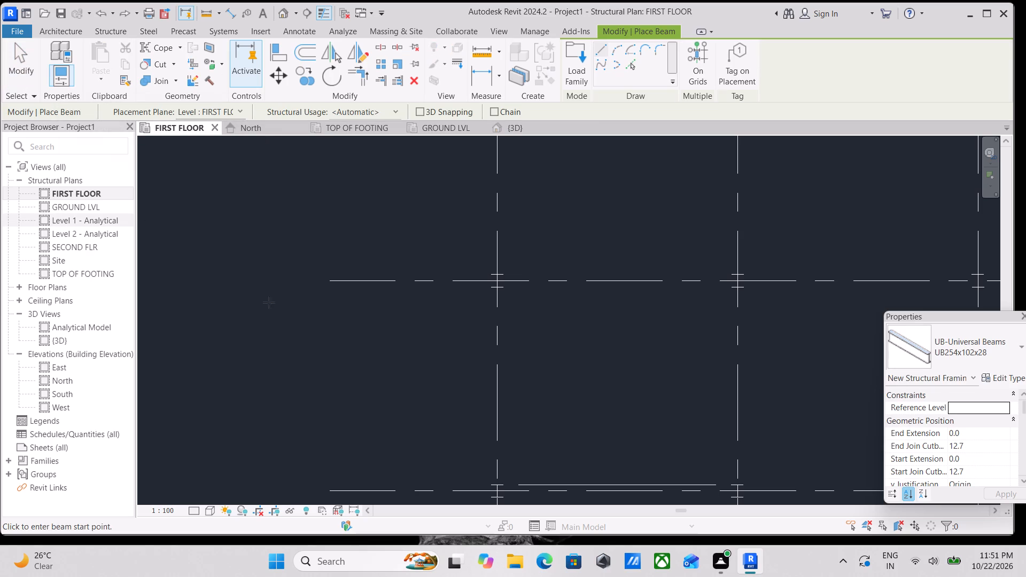
click(688, 65)
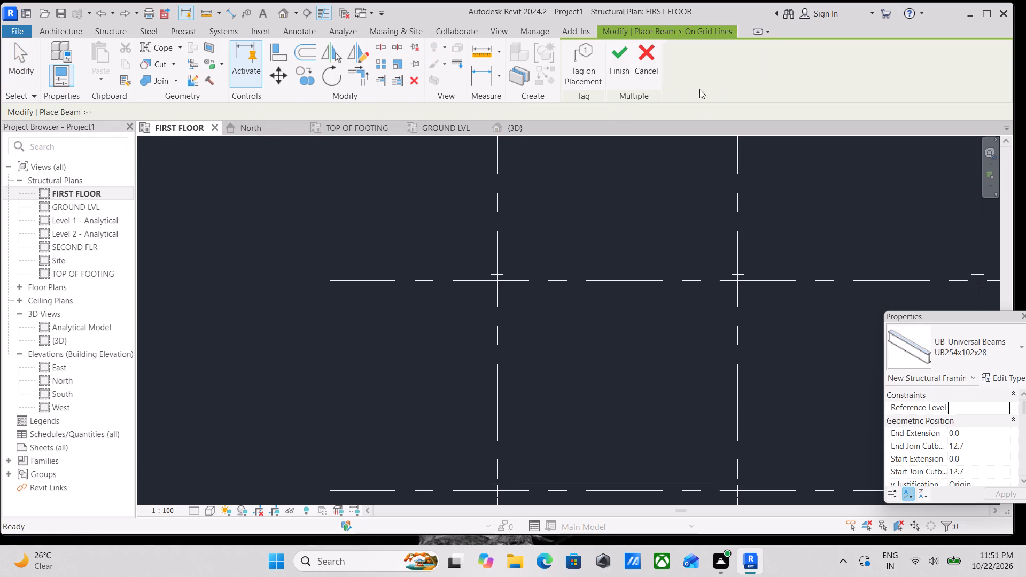
scroll(633, 340, down, 4)
middle_drag(635, 324, 562, 177)
scroll(618, 307, down, 7)
middle_drag(667, 302, 641, 223)
middle_drag(797, 349, 830, 417)
drag(830, 417, 791, 385)
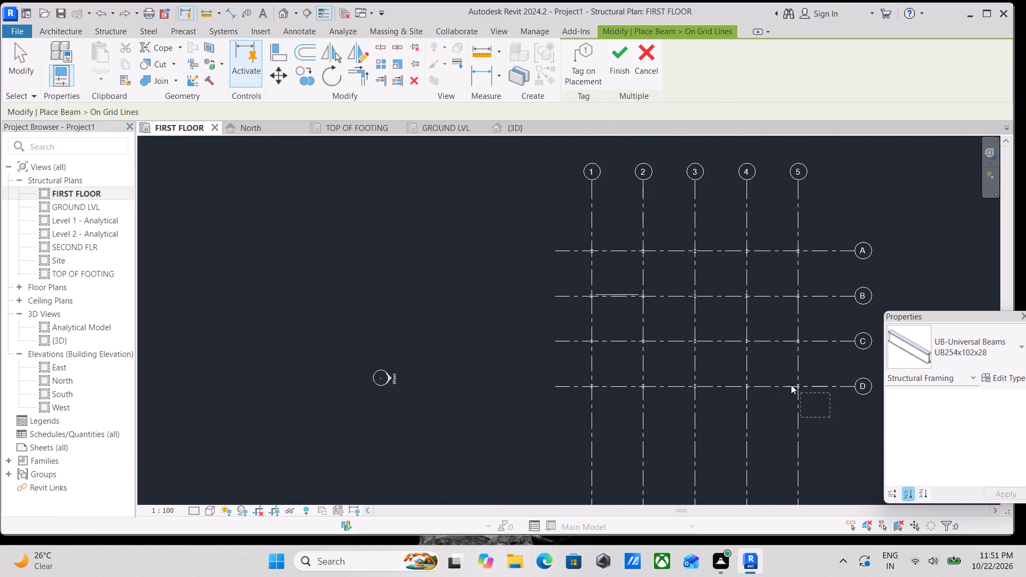
drag(791, 385, 584, 235)
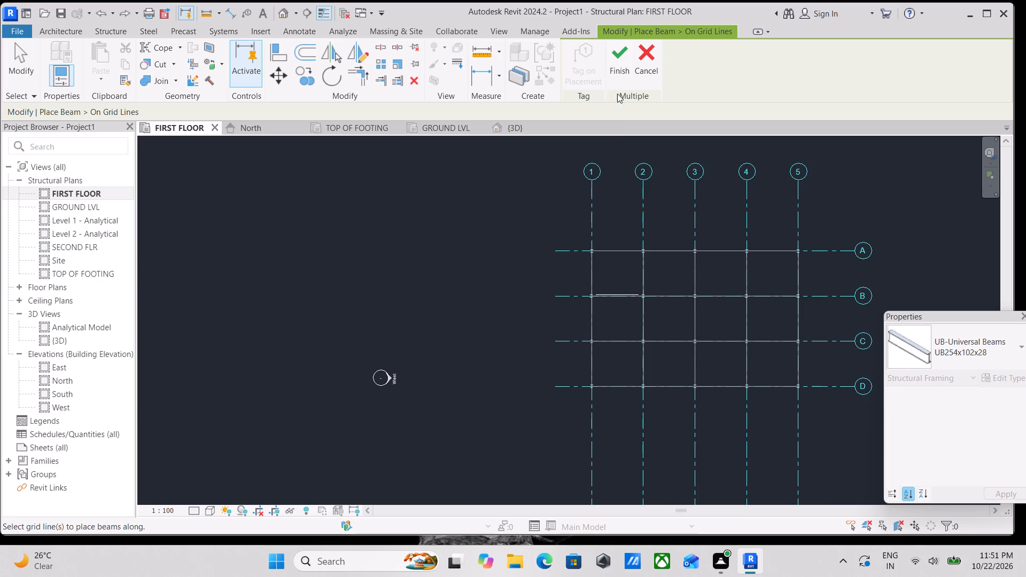
click(617, 48)
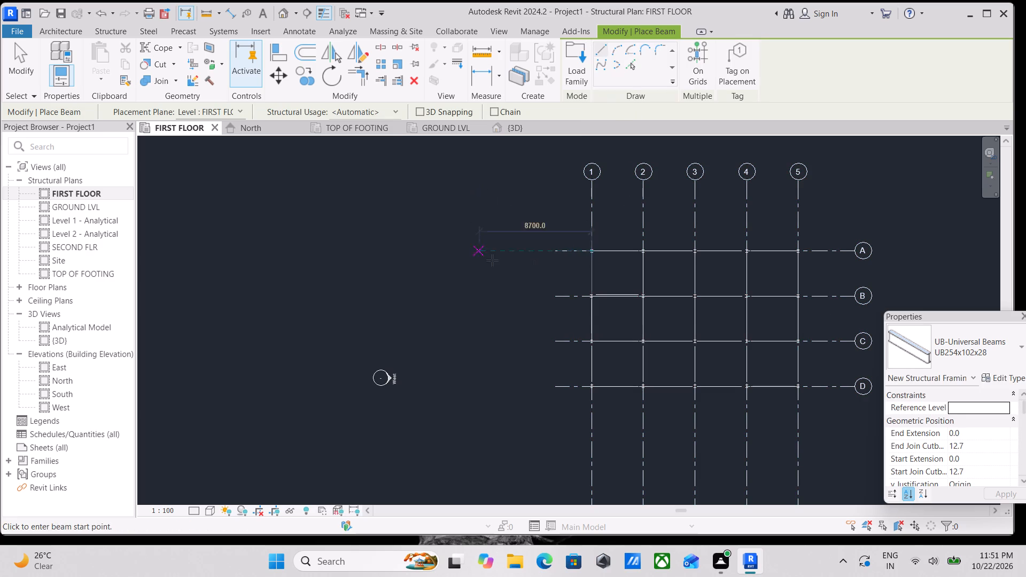
key(Escape)
scroll(618, 316, down, 2)
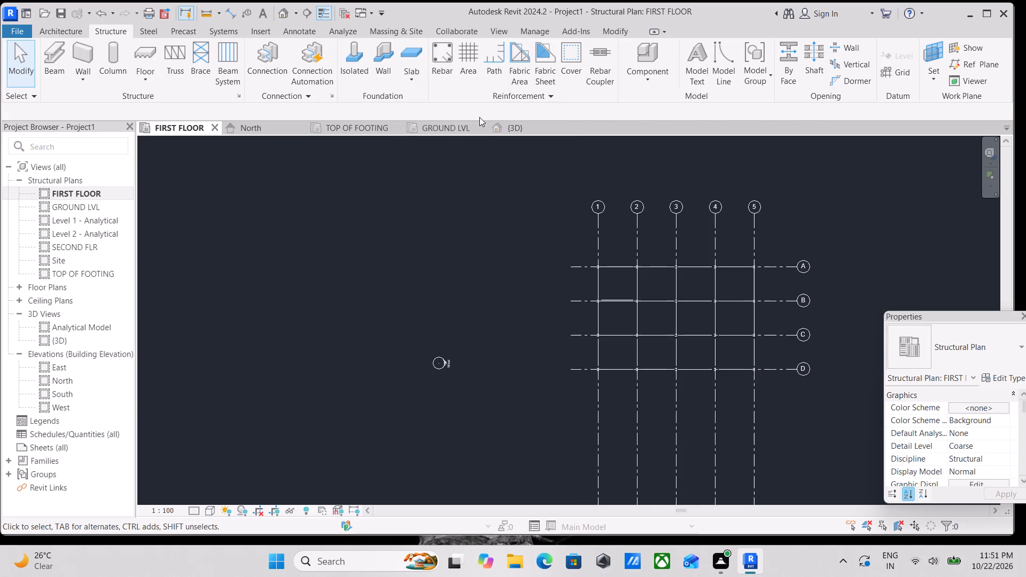
Examine the first-floor beams and the steel column bases on the ground beams in the 3D view from several angles.
click(502, 127)
scroll(616, 267, down, 1)
shift+scroll(585, 341, down, 1)
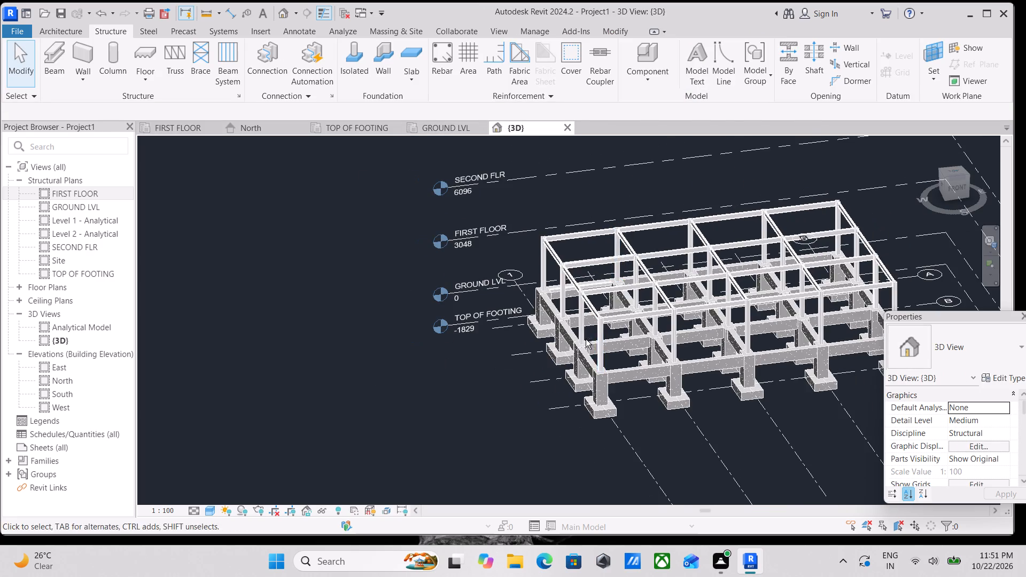
shift+middle_drag(586, 339, 584, 356)
scroll(678, 359, up, 3)
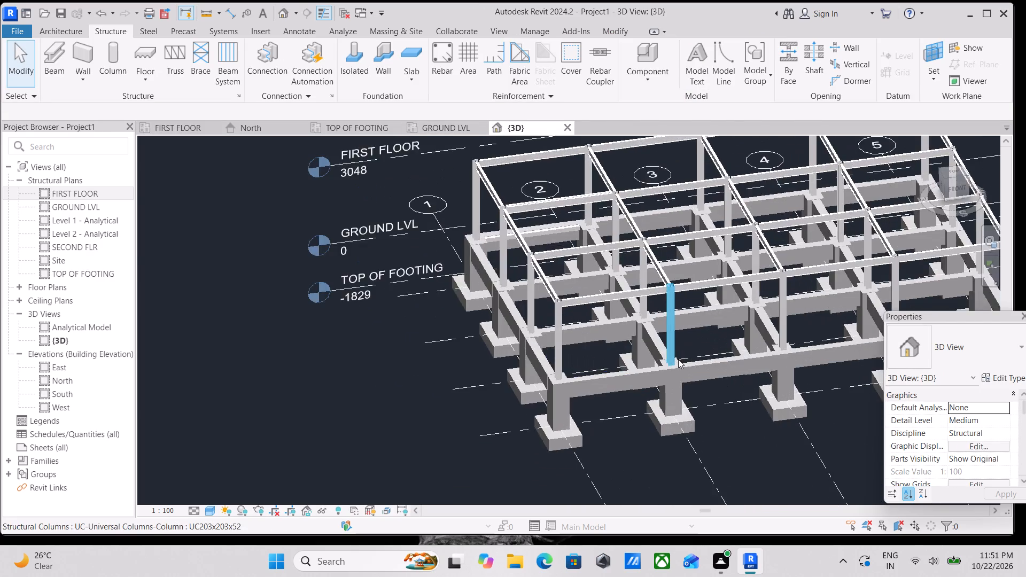
scroll(678, 359, up, 3)
key(Escape)
scroll(658, 367, up, 13)
scroll(658, 367, down, 6)
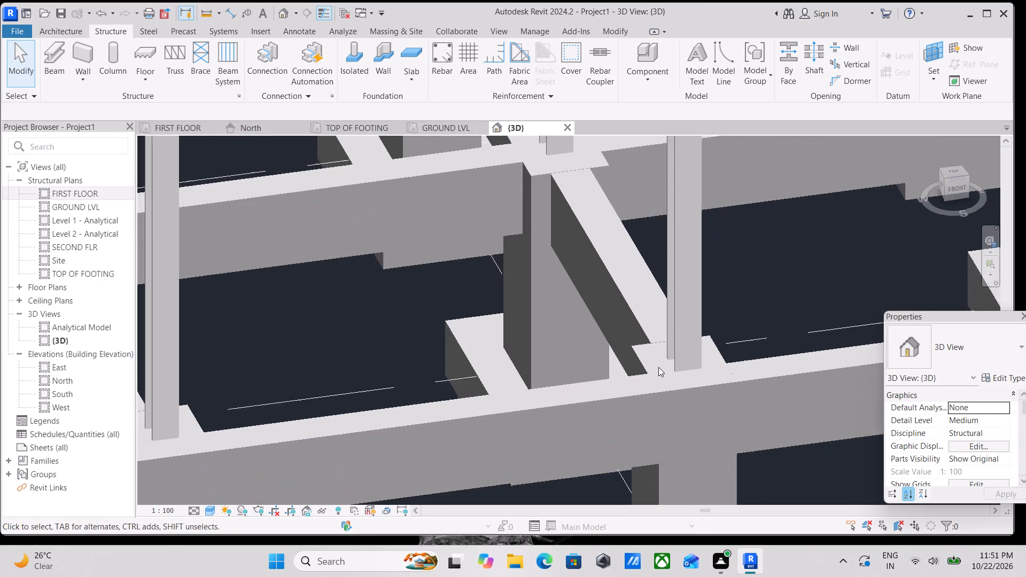
scroll(540, 340, down, 4)
shift+middle_drag(500, 322, 434, 293)
middle_drag(376, 276, 398, 344)
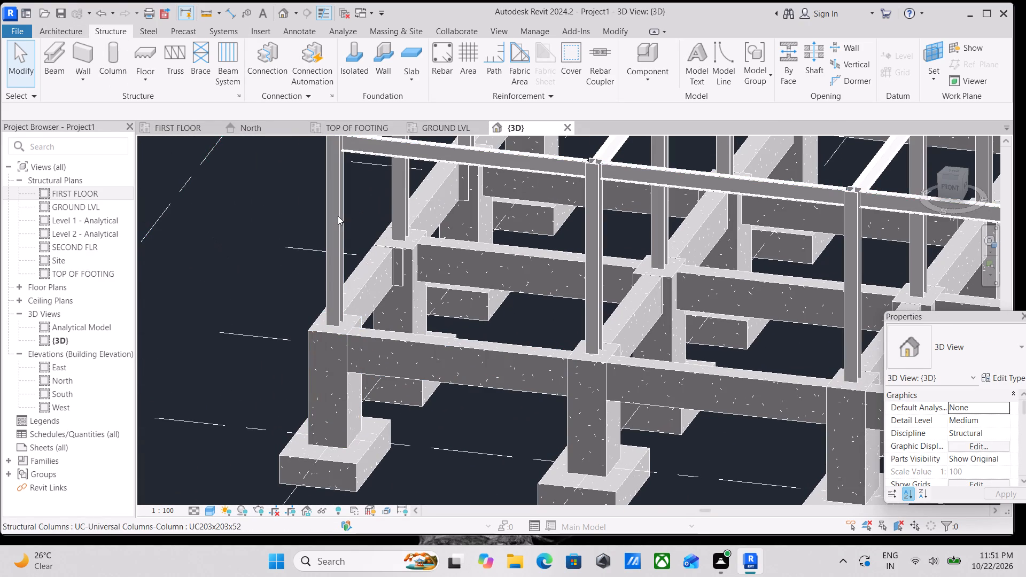
Select the UC203x203x52 column and UB254x102x28 beam meeting at a first-floor edge joint and check the type options for both.
middle_drag(338, 216, 343, 257)
drag(355, 232, 340, 173)
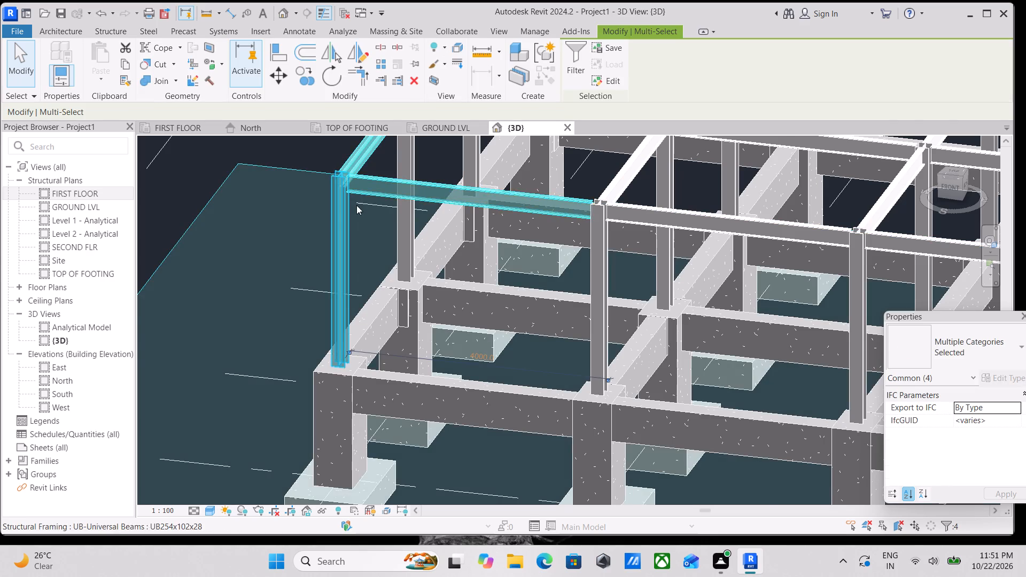
scroll(356, 205, down, 1)
middle_drag(356, 205, 346, 309)
key(Escape)
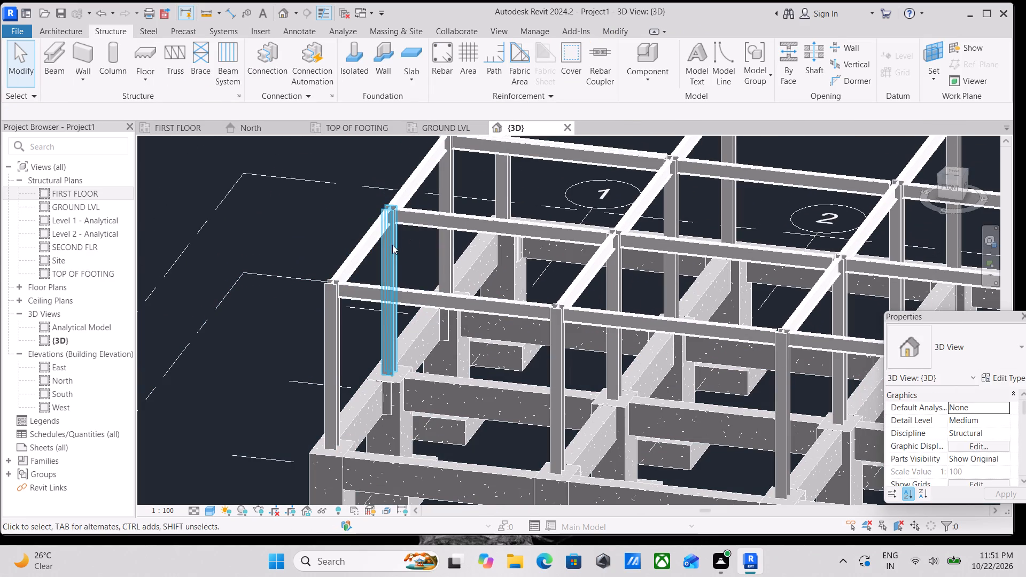
scroll(387, 220, up, 2)
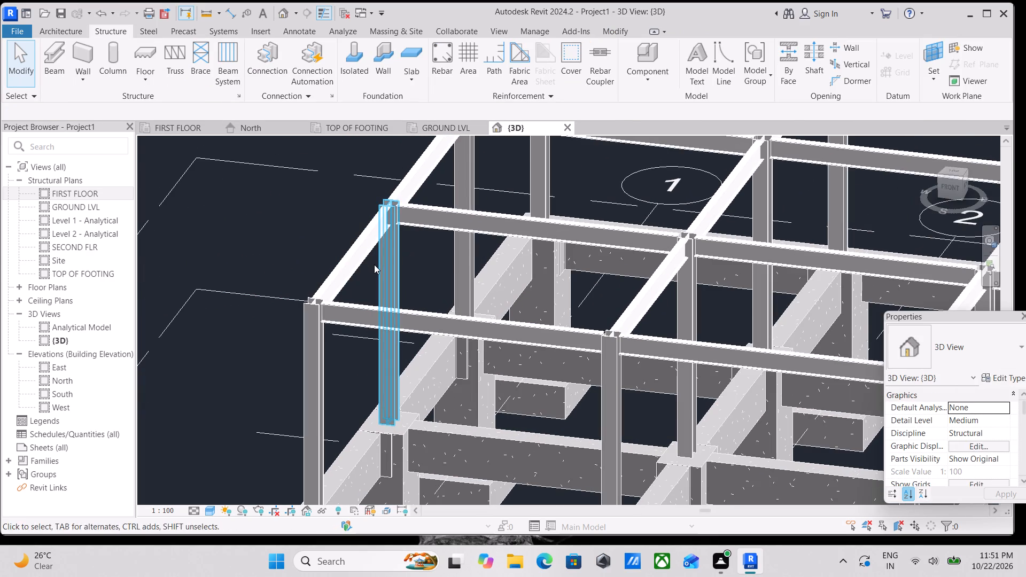
drag(374, 264, 391, 266)
scroll(401, 234, up, 3)
key(Escape)
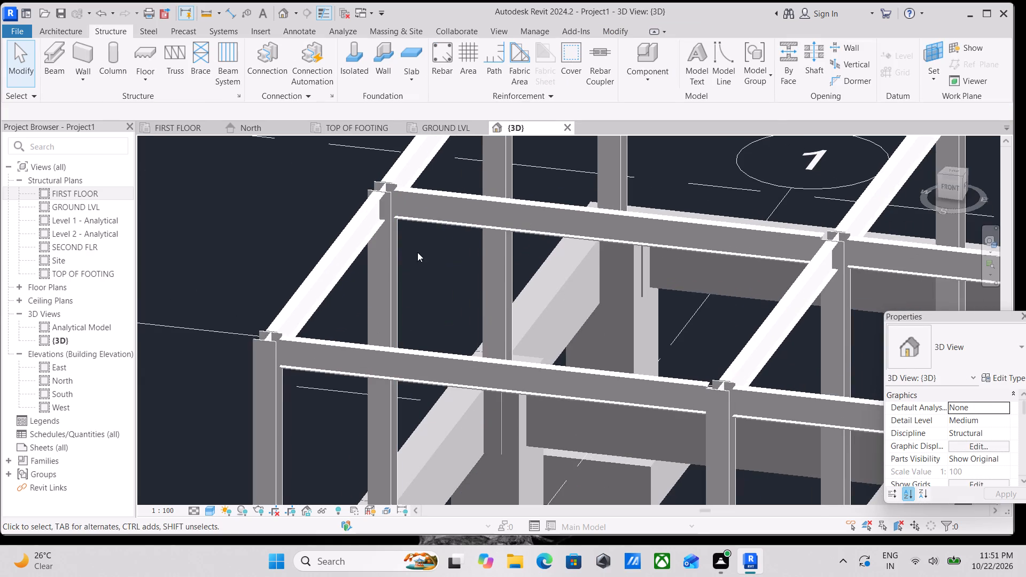
drag(417, 252, 398, 220)
key(Escape)
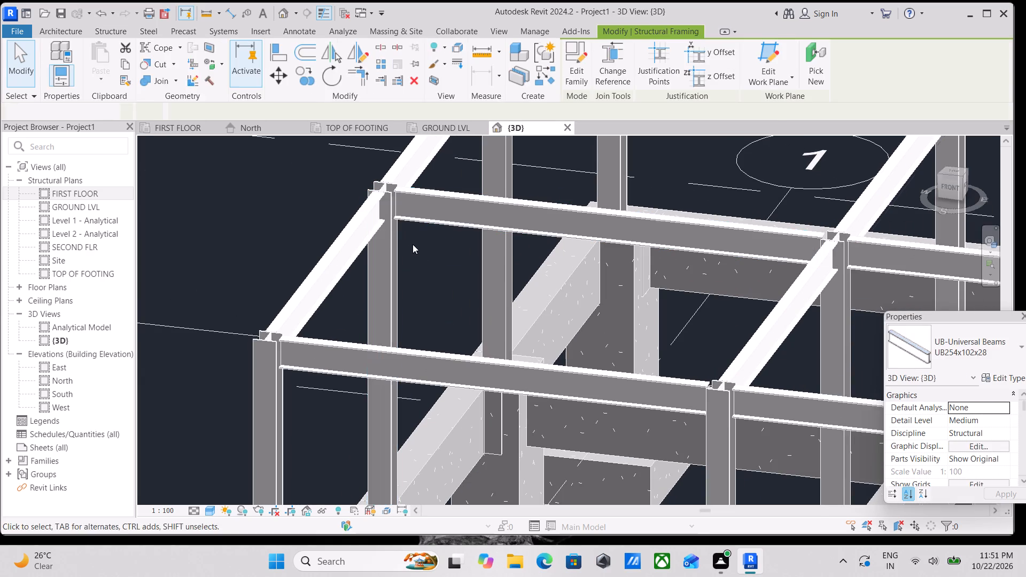
drag(413, 247, 393, 217)
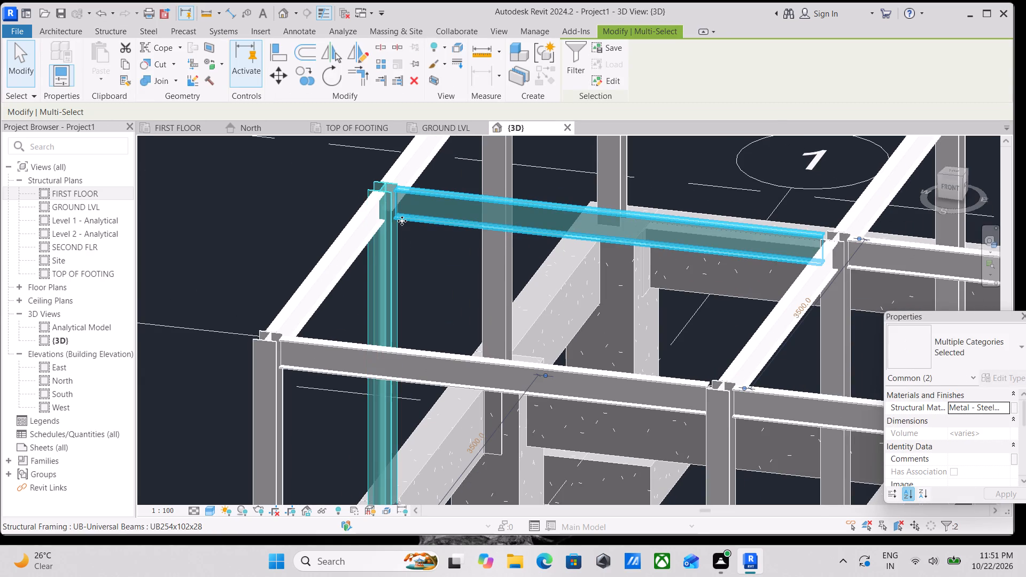
click(972, 342)
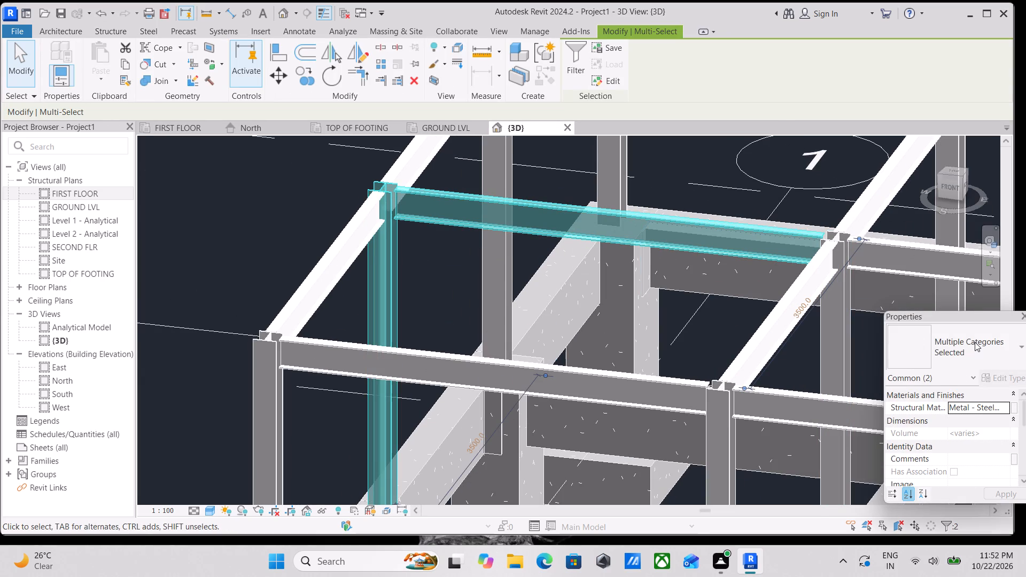
key(Escape)
key(Escape)
scroll(516, 214, down, 2)
middle_drag(514, 216, 539, 310)
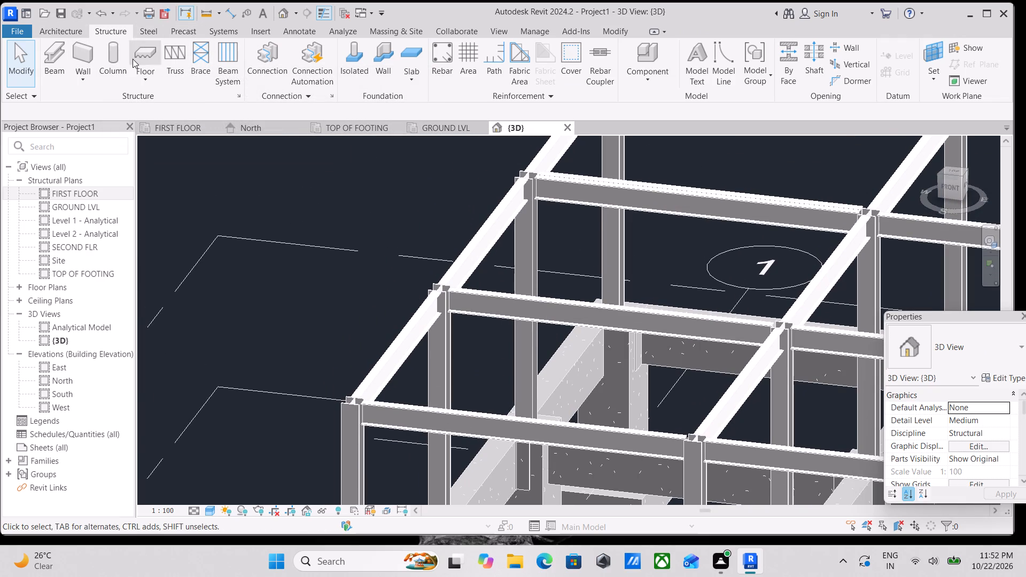
Load all available structural connection types, from Apex haunch to Vertical purlin plate, into the project.
click(330, 94)
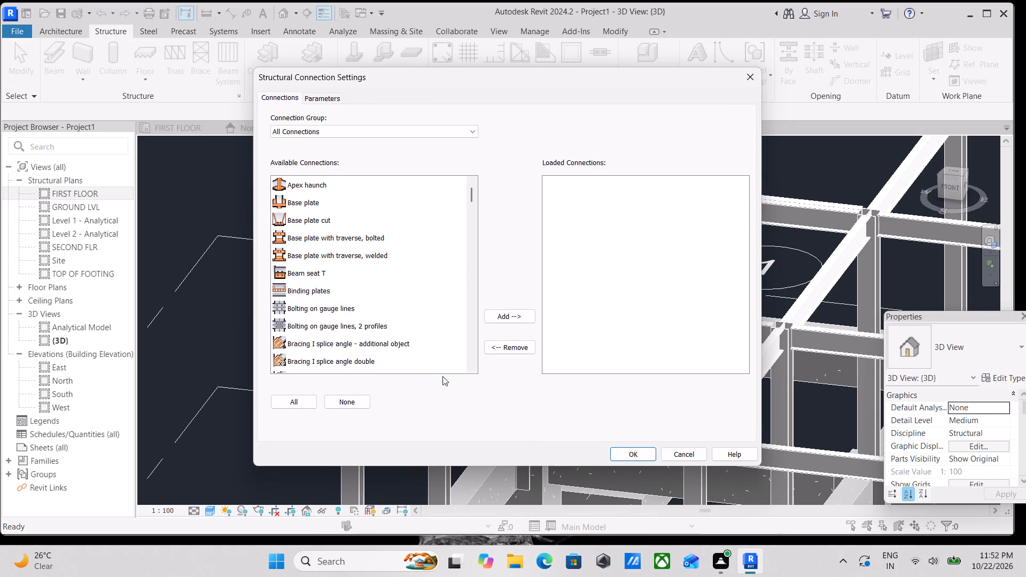
click(284, 402)
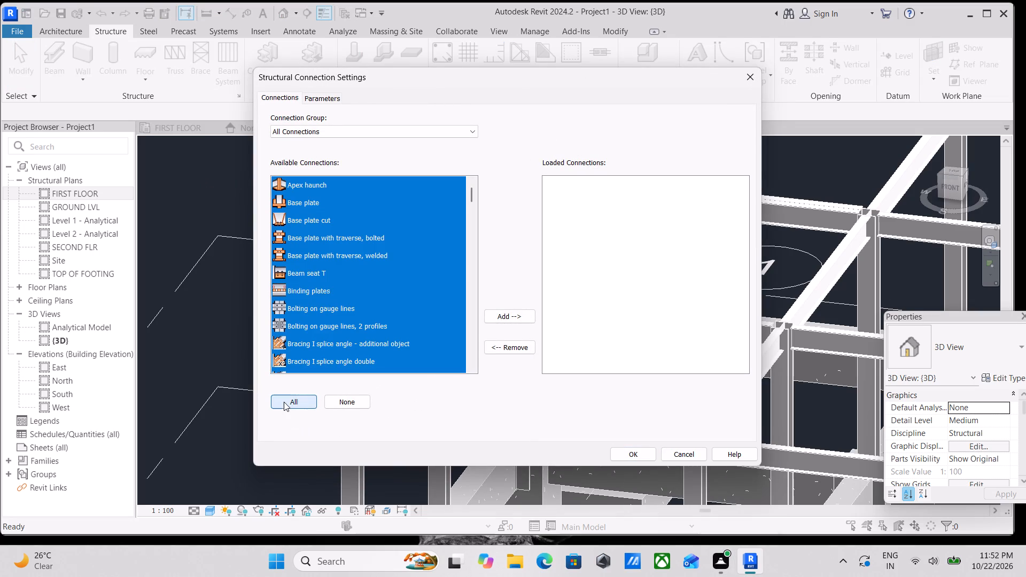
click(519, 313)
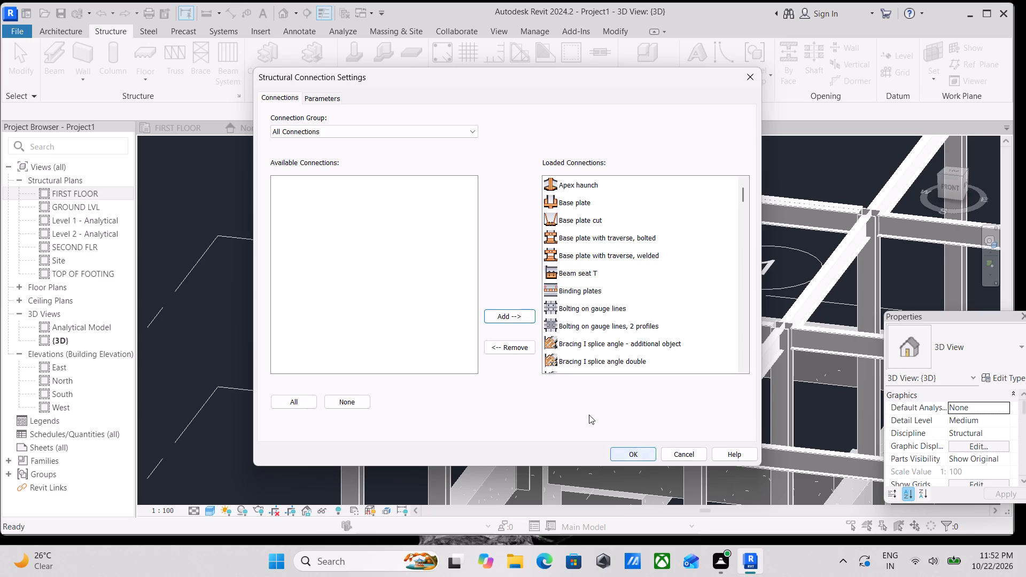
scroll(557, 278, down, 19)
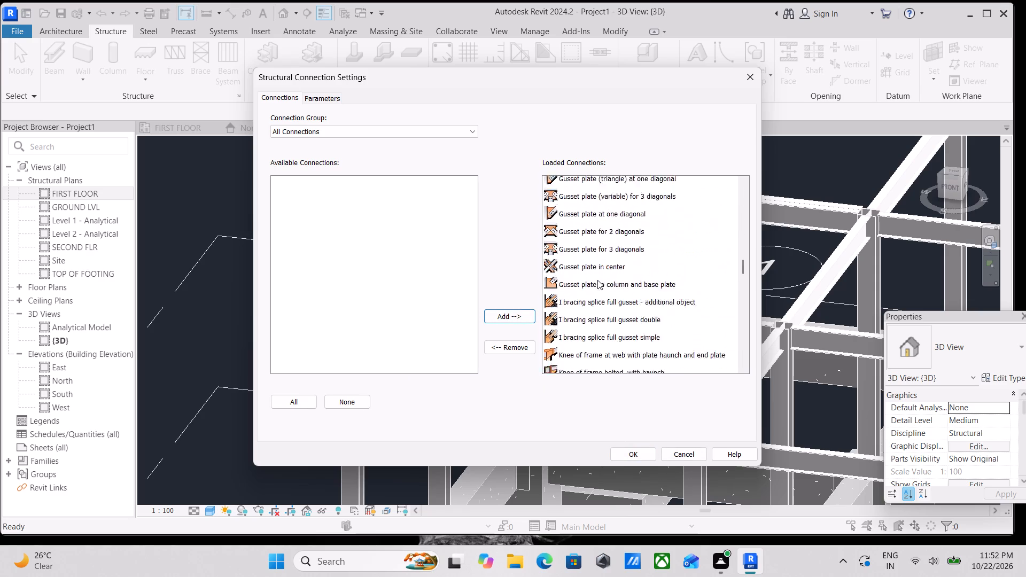
scroll(597, 280, down, 19)
scroll(597, 281, down, 11)
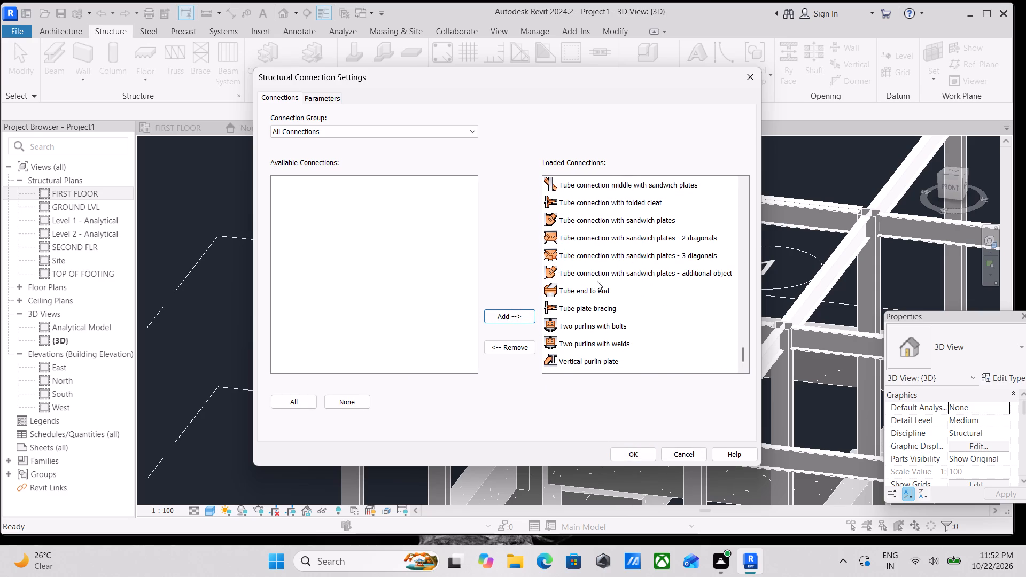
scroll(597, 281, down, 11)
scroll(627, 346, down, 2)
click(641, 454)
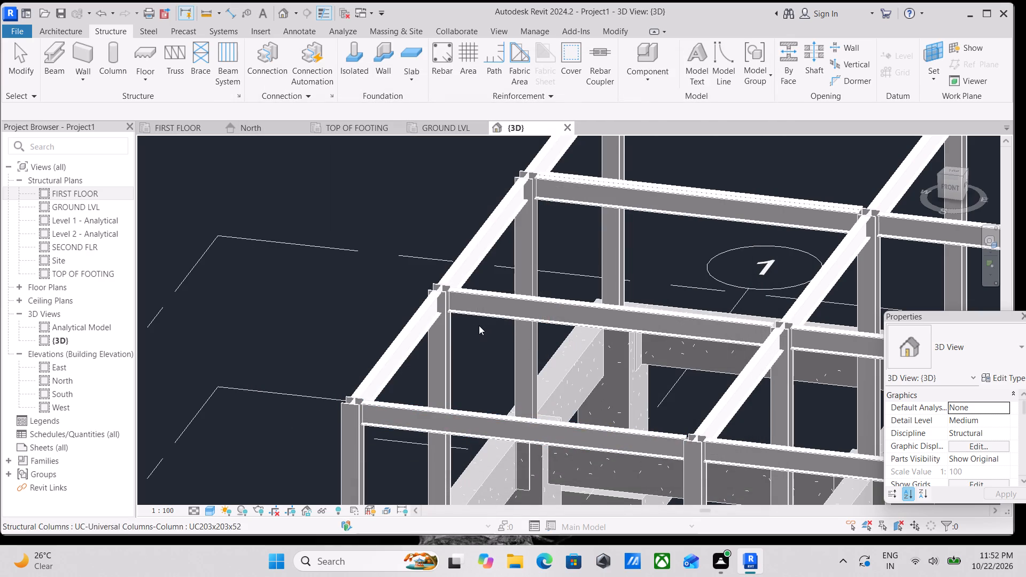
Select the steel column and first-floor beam at an edge joint together and check their shared type options.
scroll(457, 347, up, 3)
drag(462, 332, 451, 317)
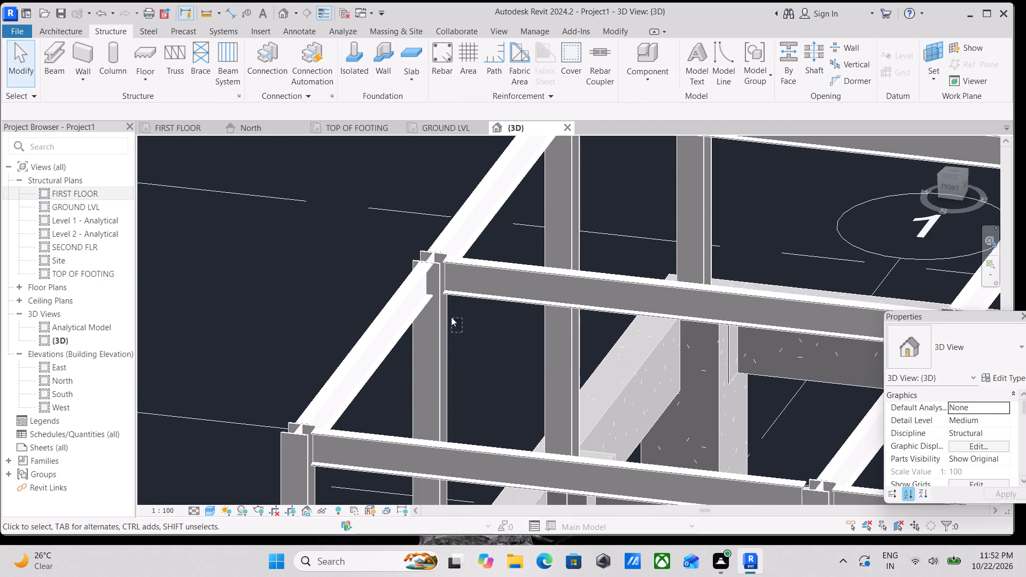
drag(451, 317, 446, 307)
key(Escape)
drag(466, 337, 447, 283)
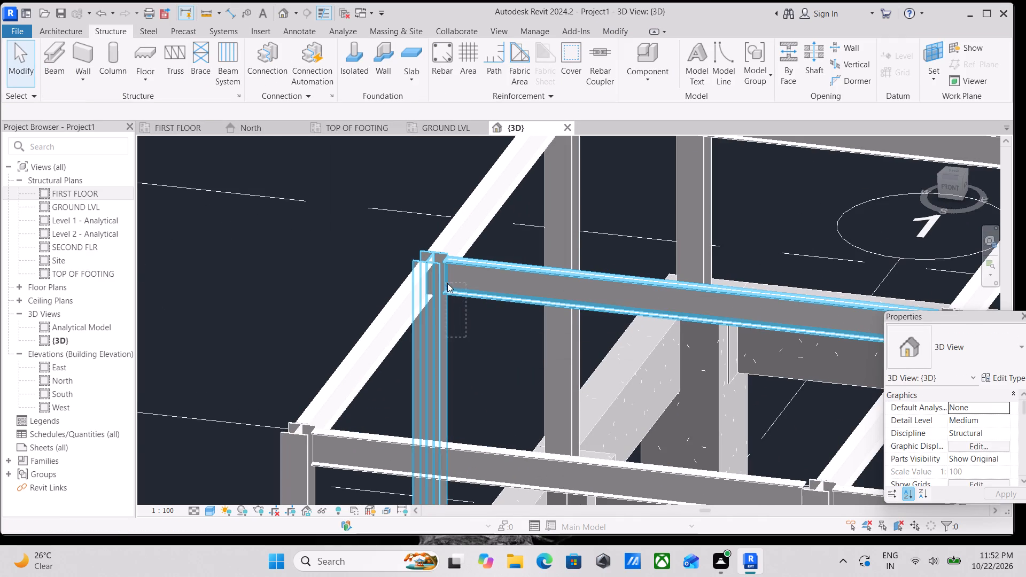
drag(447, 283, 445, 282)
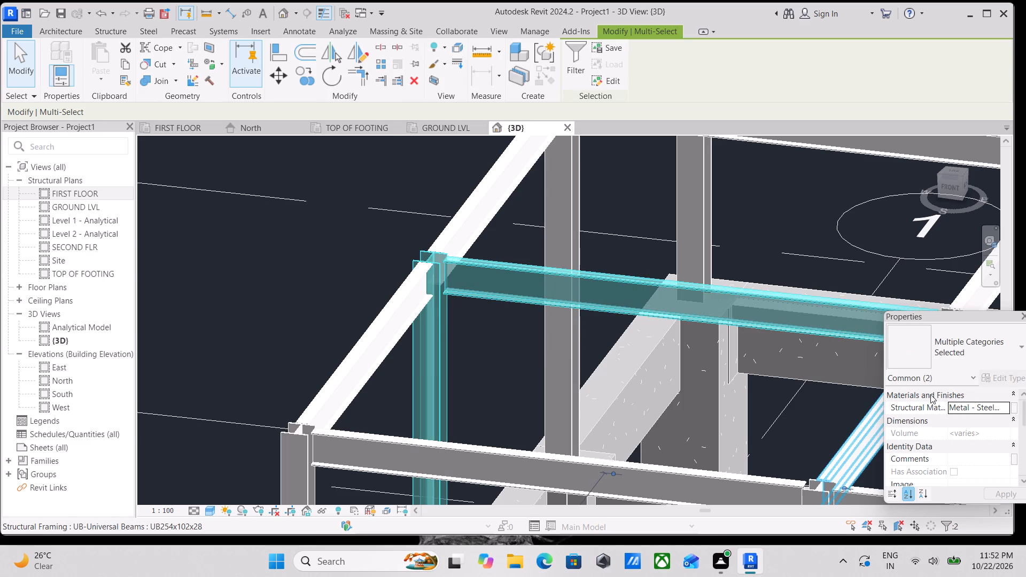
click(997, 348)
click(987, 348)
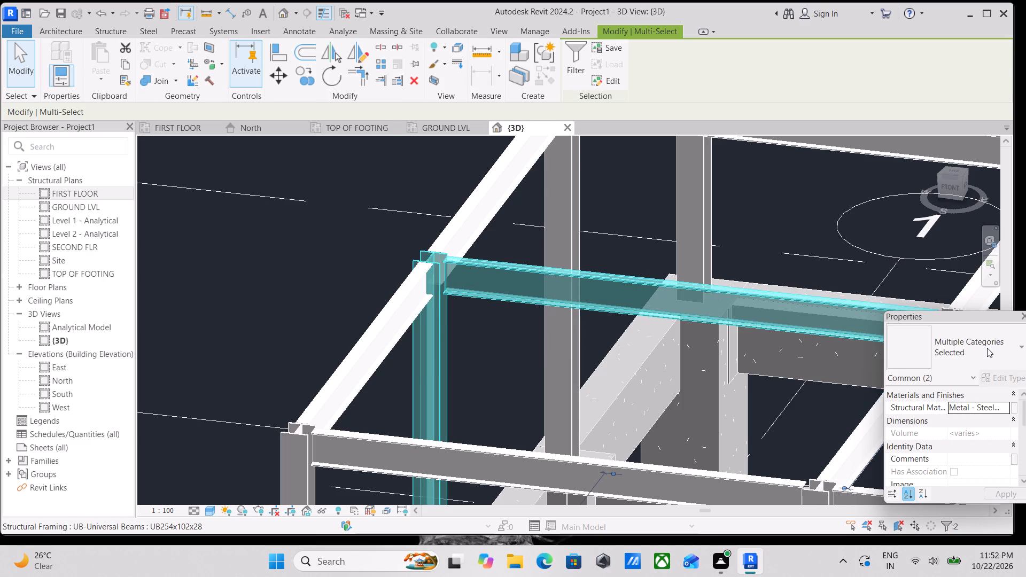
key(Escape)
scroll(719, 375, down, 4)
key(Escape)
scroll(683, 373, down, 7)
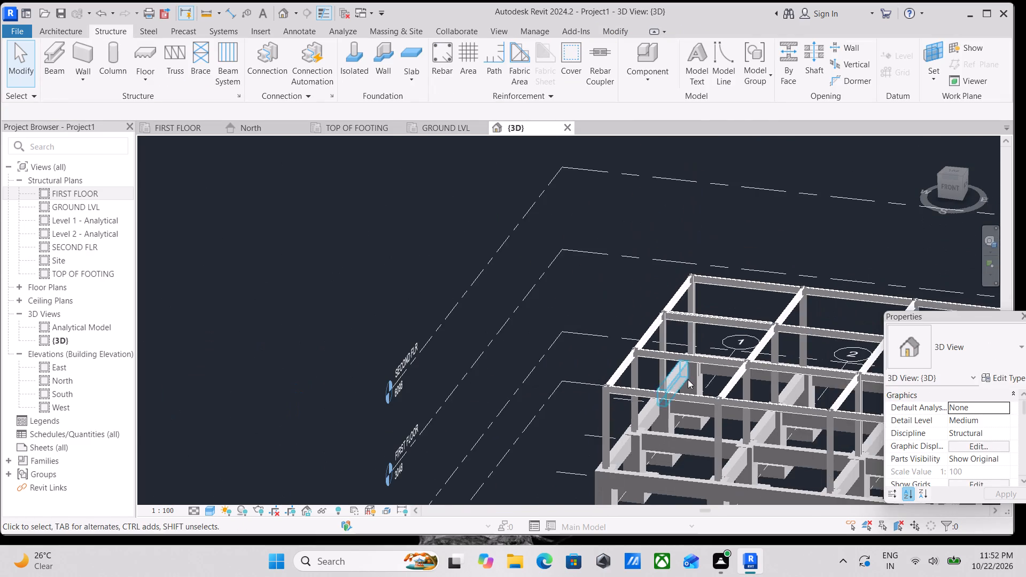
Select the steel column, concrete column and ground beams at a corner column base and check their shared type options.
shift+middle_drag(688, 379, 573, 459)
scroll(714, 368, up, 3)
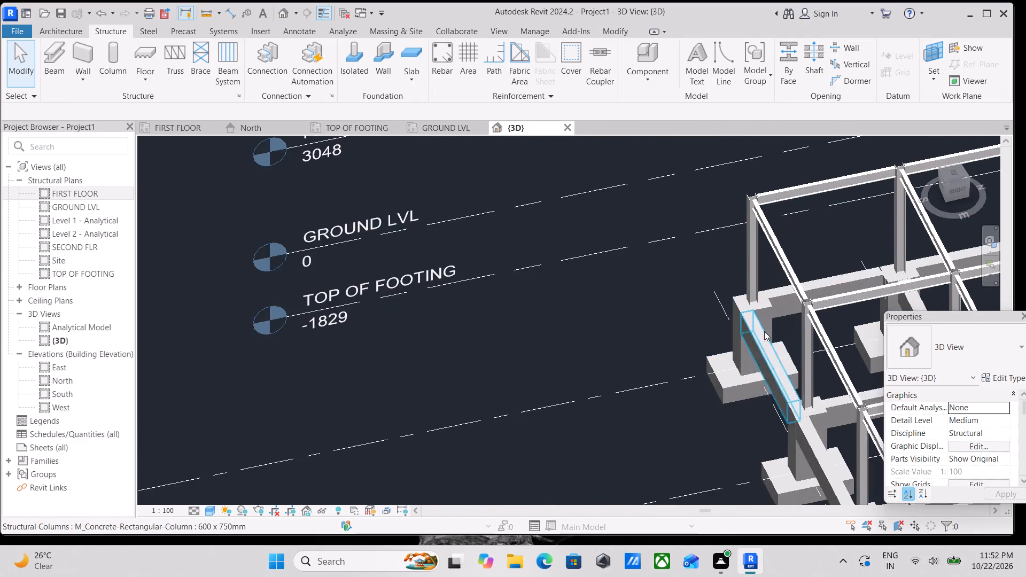
scroll(776, 316, up, 3)
drag(778, 310, 763, 297)
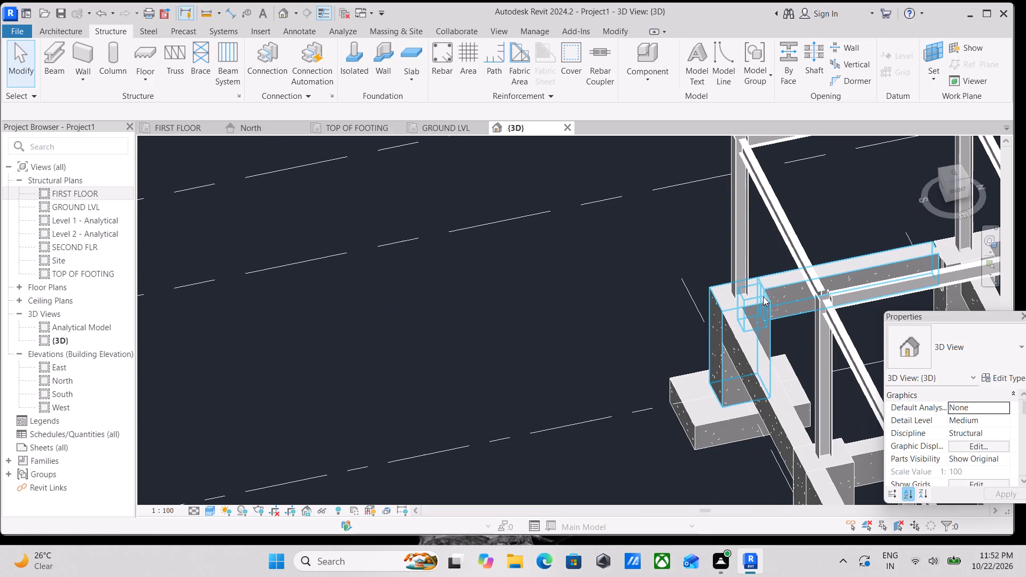
drag(763, 297, 745, 278)
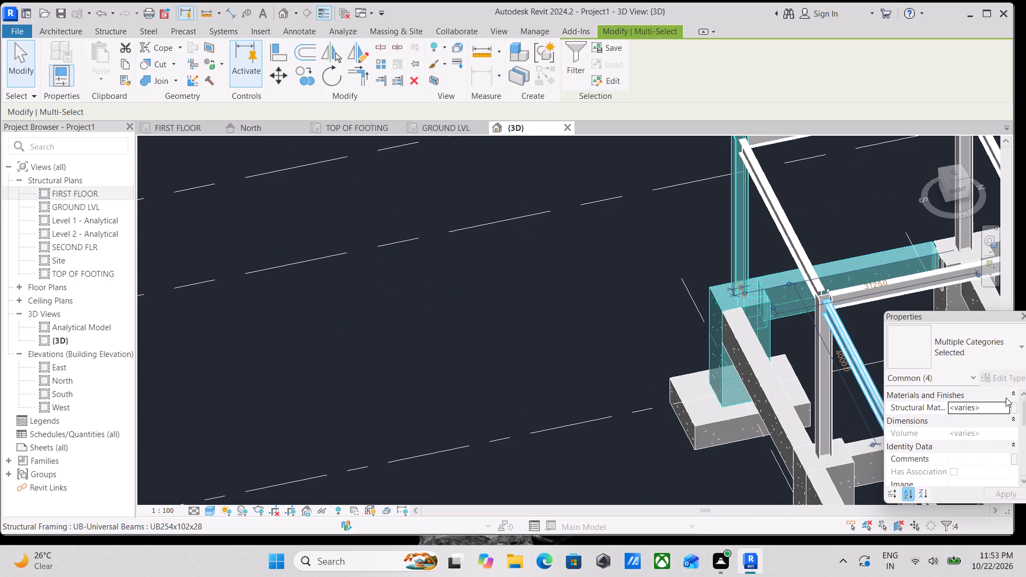
click(996, 349)
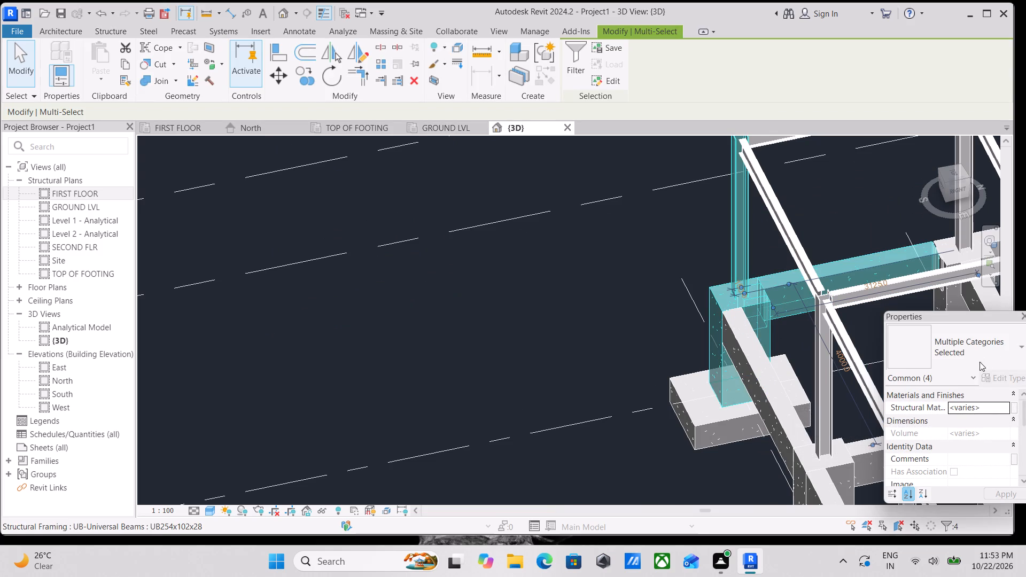
key(Escape)
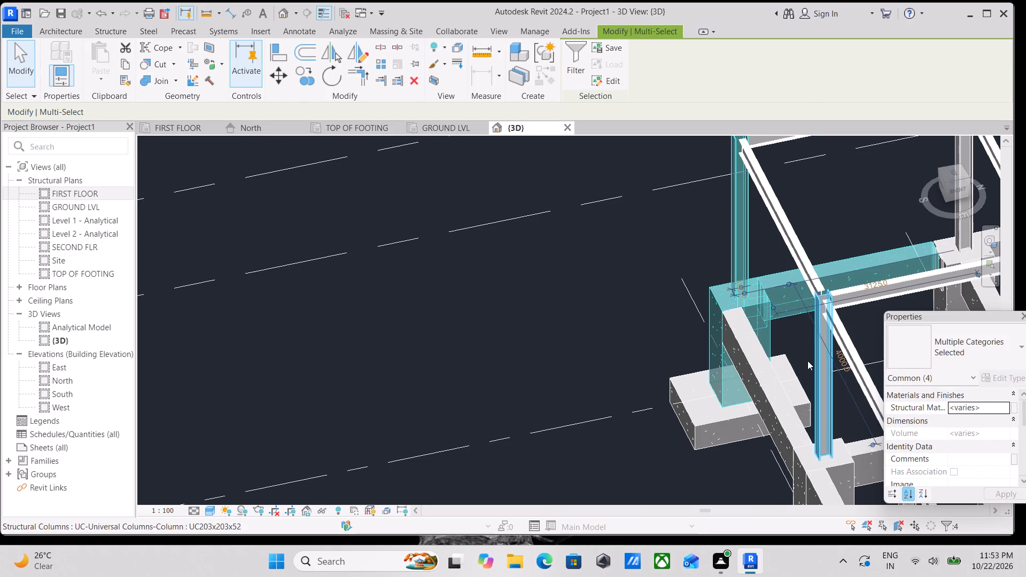
Select the steel column, concrete column and both ground beams at the corner column base and check their shared type options.
key(Escape)
drag(784, 324, 775, 313)
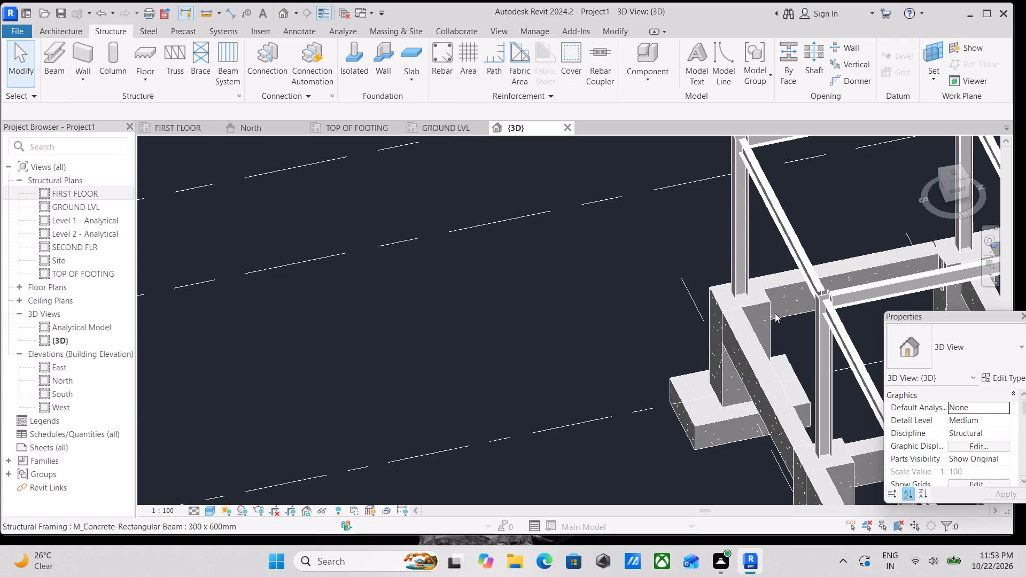
drag(775, 313, 747, 275)
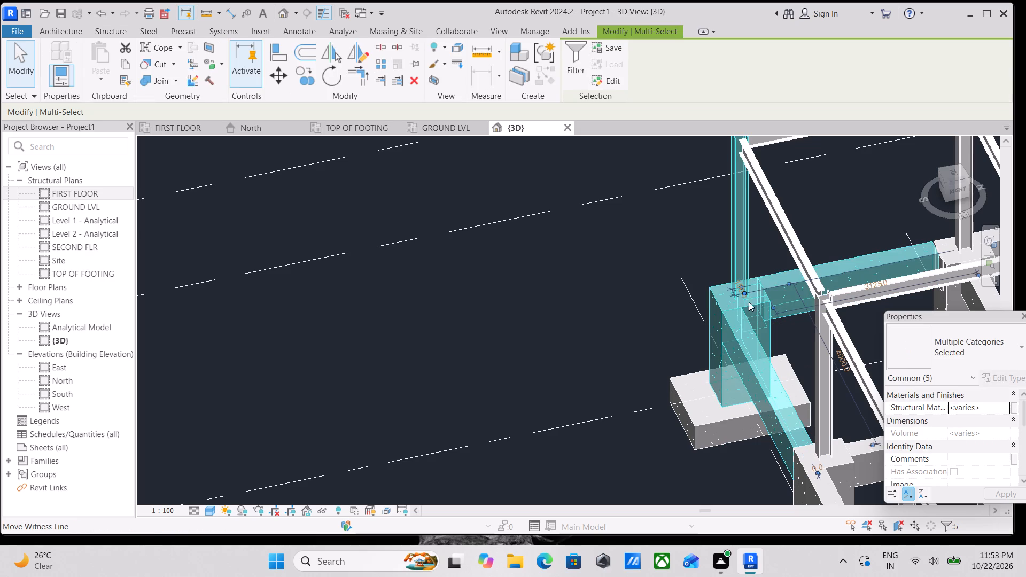
scroll(756, 311, down, 2)
click(1011, 352)
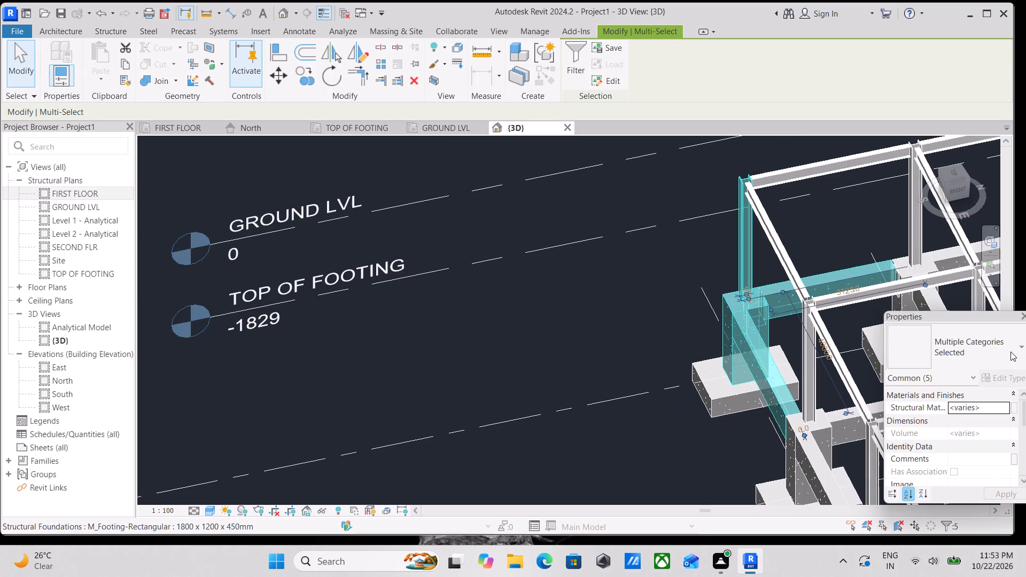
key(Escape)
scroll(873, 353, down, 4)
key(Escape)
Place a structural connection between the steel column at grid corner A-5 and the first-floor beam running along grid 5.
middle_drag(776, 338, 332, 347)
scroll(332, 347, up, 1)
scroll(342, 348, down, 3)
shift+middle_drag(433, 378, 636, 332)
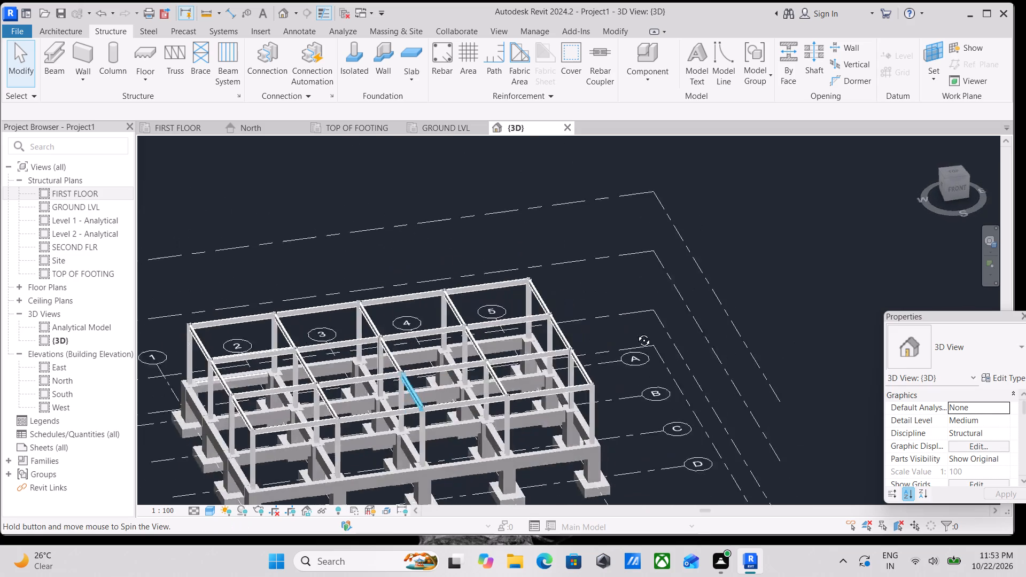
shift+middle_drag(636, 332, 679, 346)
middle_drag(369, 330, 461, 384)
scroll(462, 370, up, 5)
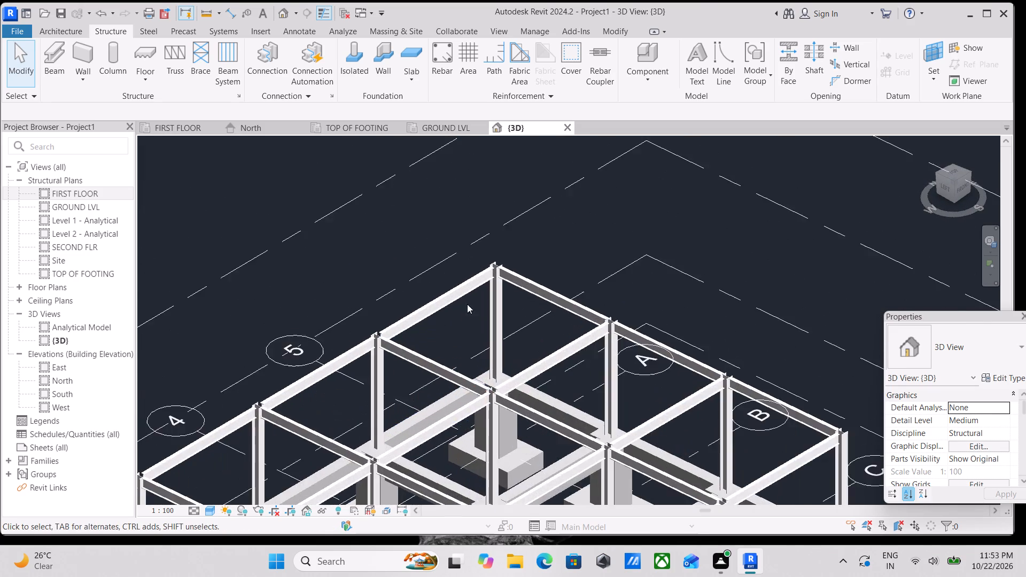
scroll(479, 296, up, 3)
scroll(522, 290, up, 3)
drag(522, 290, 519, 284)
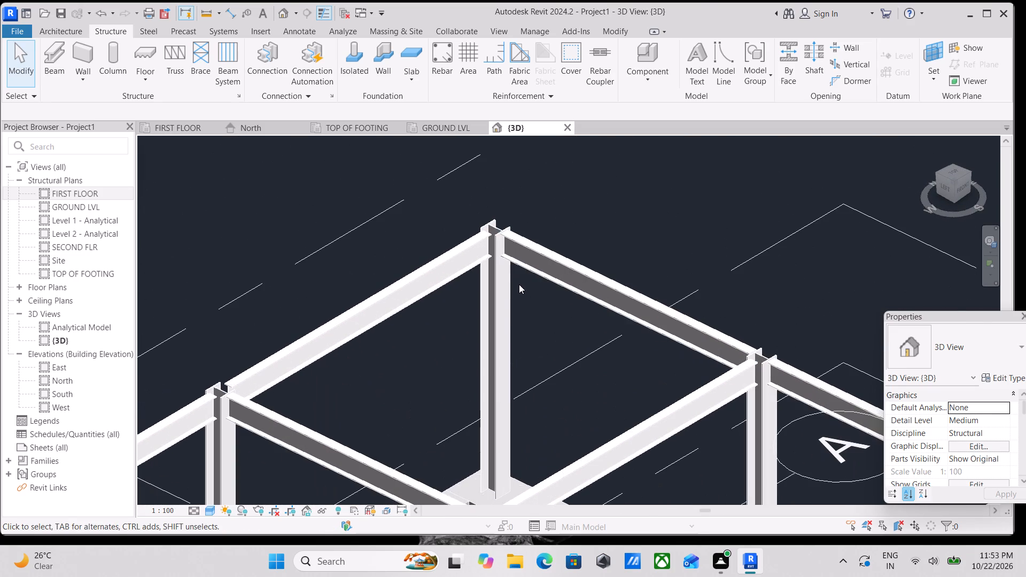
drag(519, 284, 506, 264)
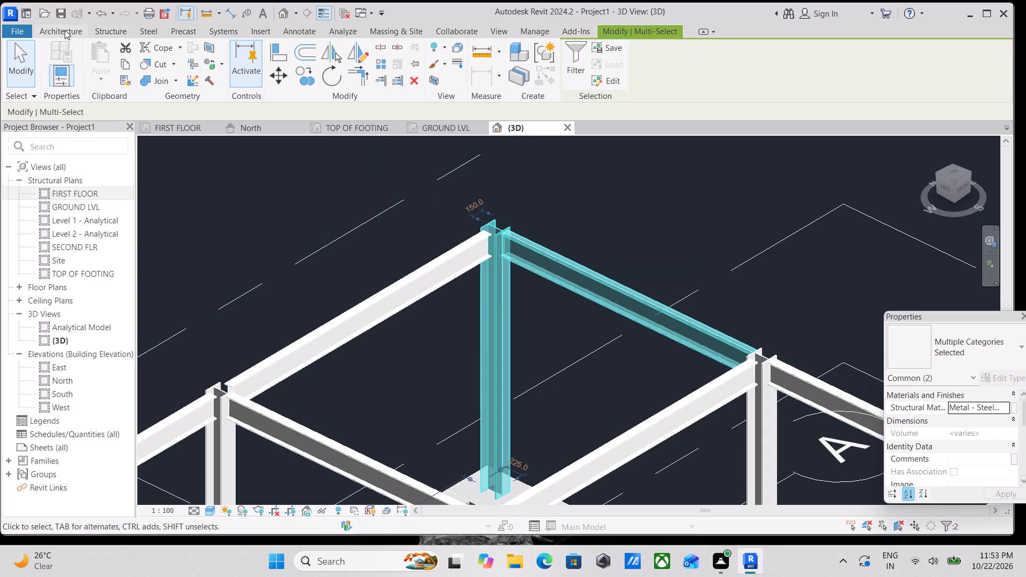
click(98, 30)
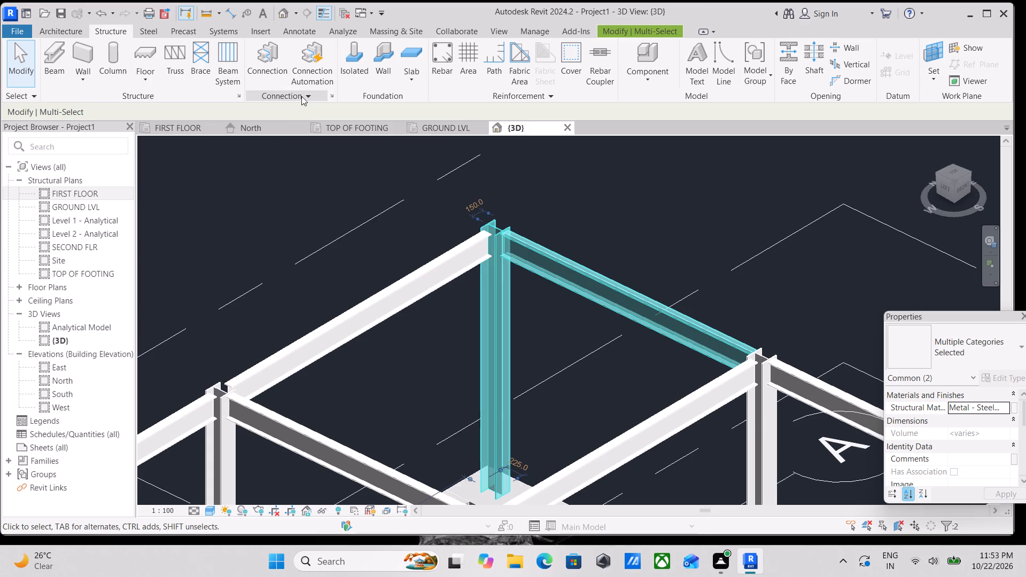
click(275, 68)
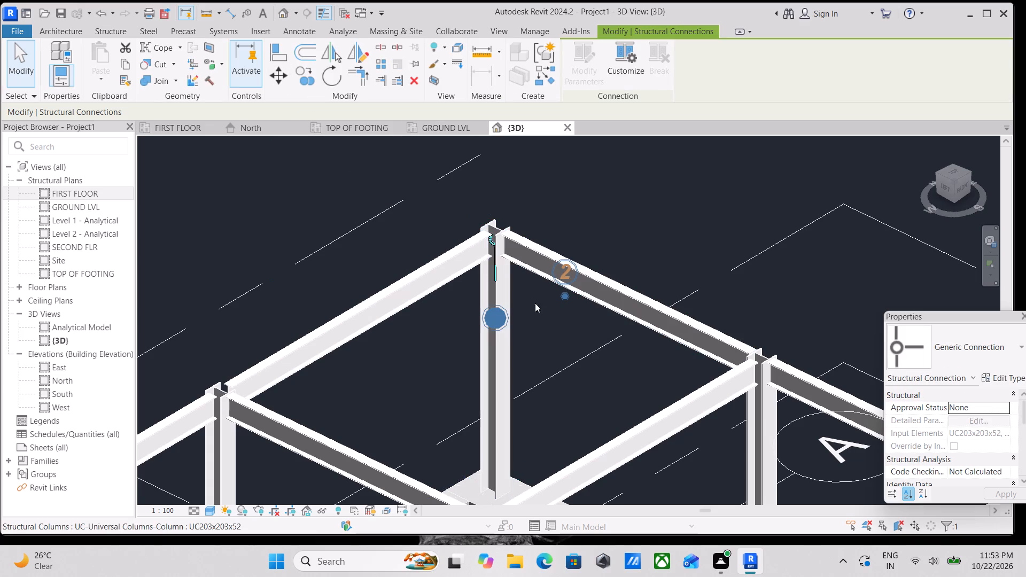
Set the column-to-beam connection at grid corner A-5 to the Clip angle - skewed type.
scroll(594, 305, up, 3)
scroll(482, 260, up, 2)
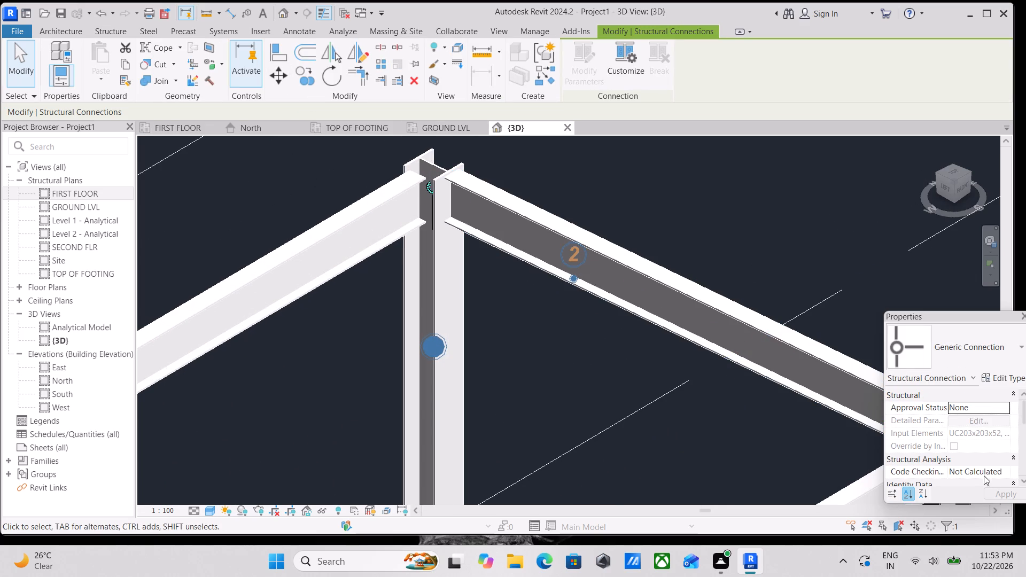
click(998, 362)
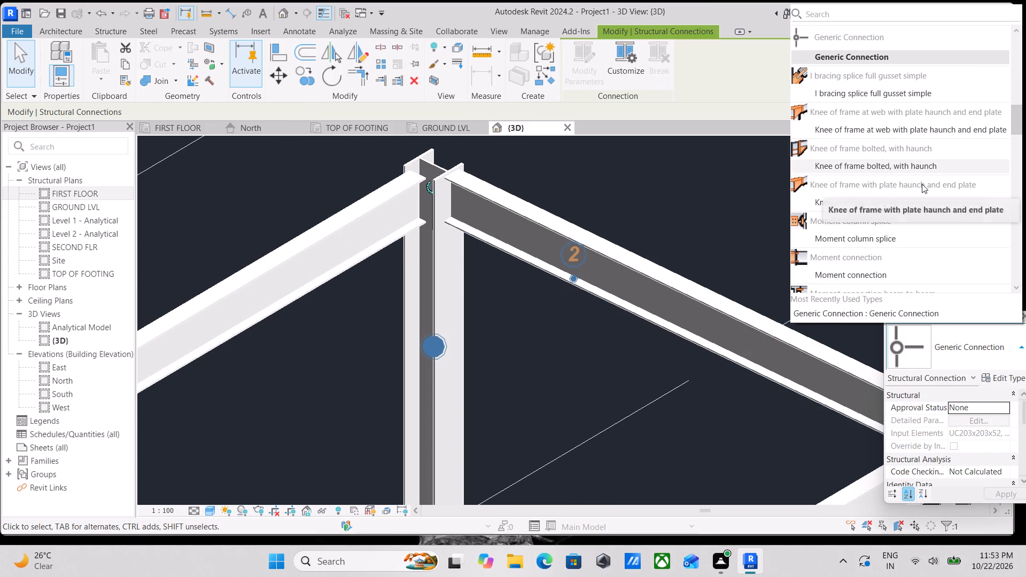
scroll(854, 233, down, 1)
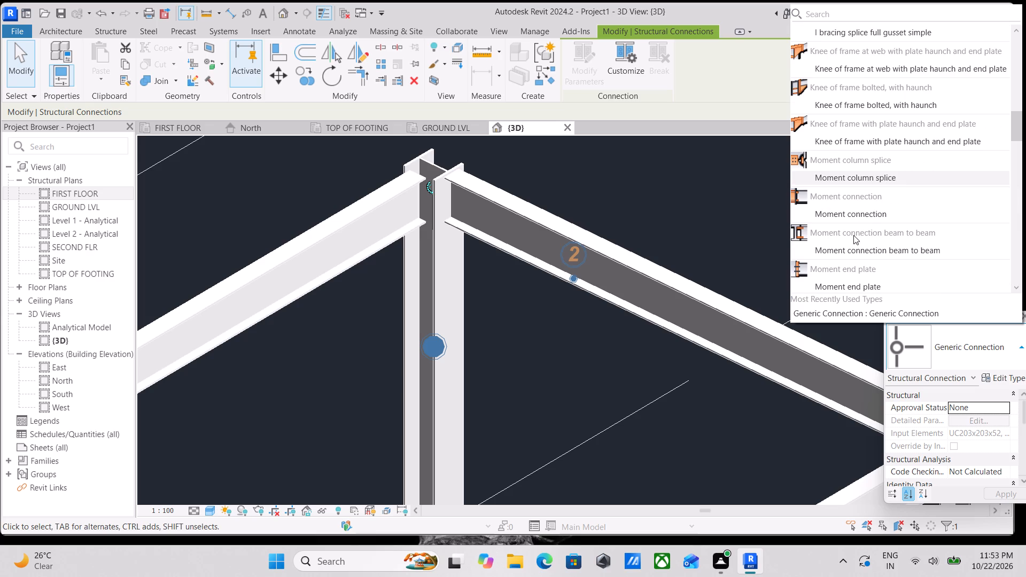
scroll(823, 139, down, 3)
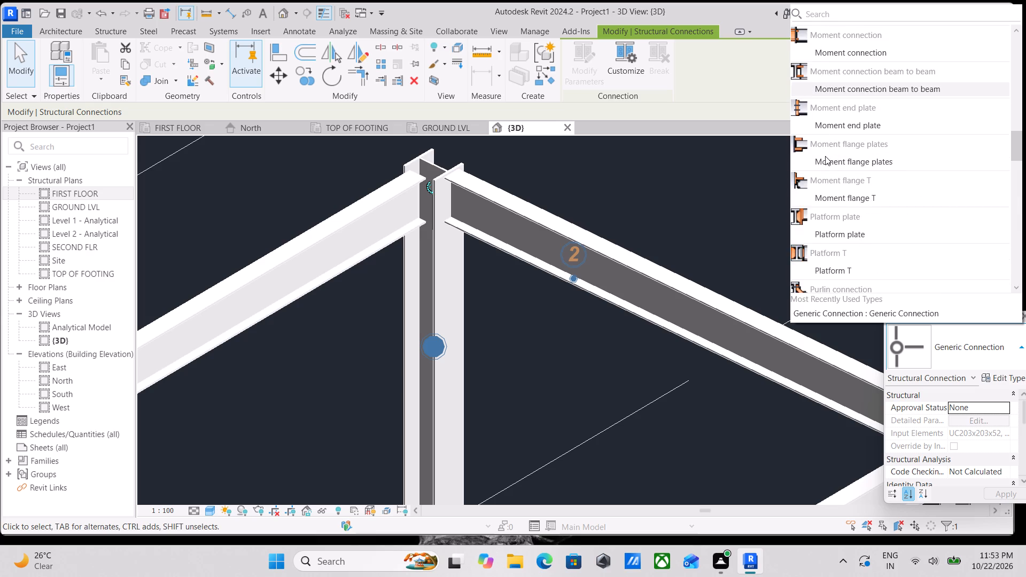
scroll(825, 156, down, 4)
scroll(826, 161, up, 2)
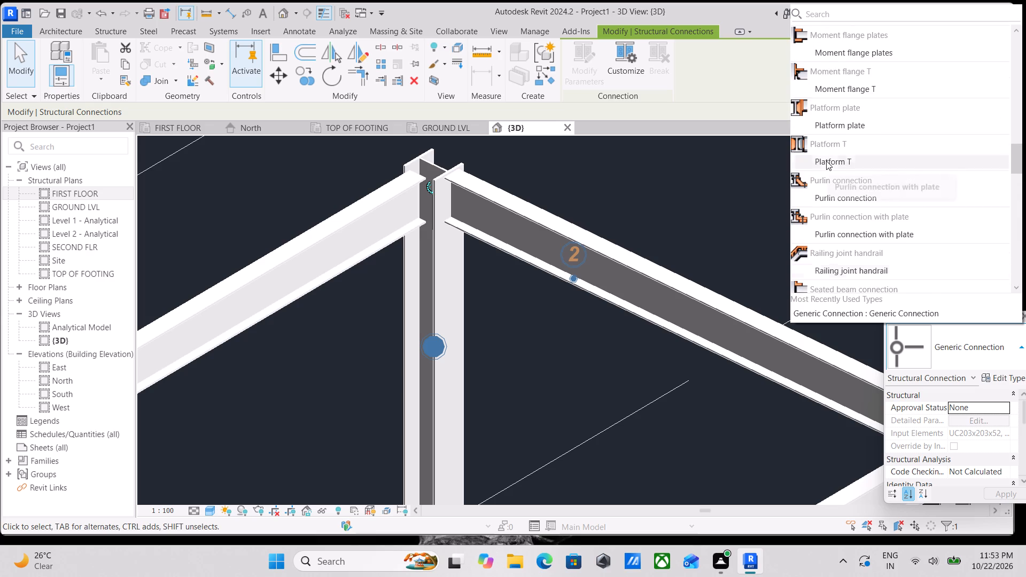
scroll(826, 161, up, 1)
scroll(836, 132, down, 4)
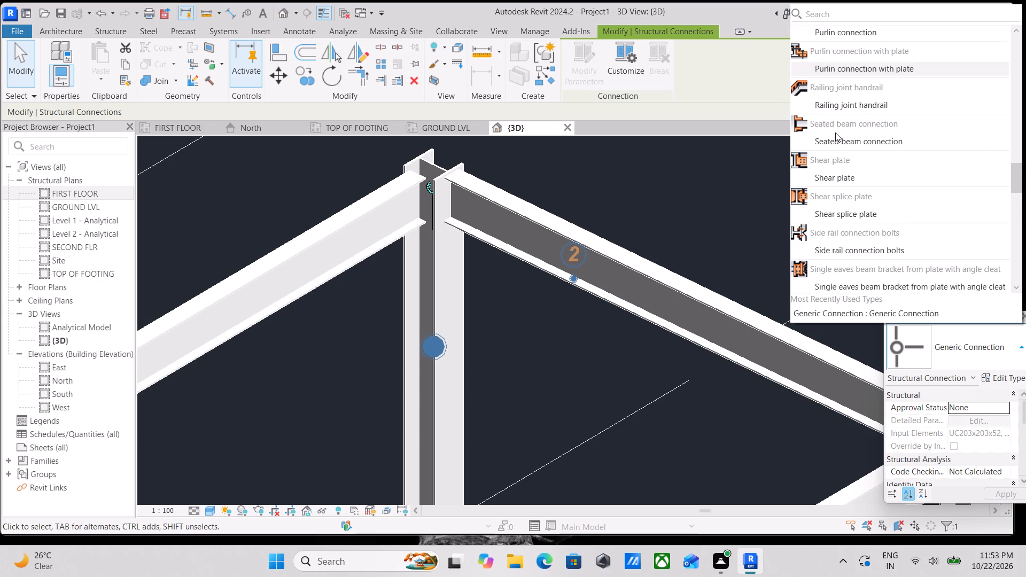
scroll(842, 165, down, 1)
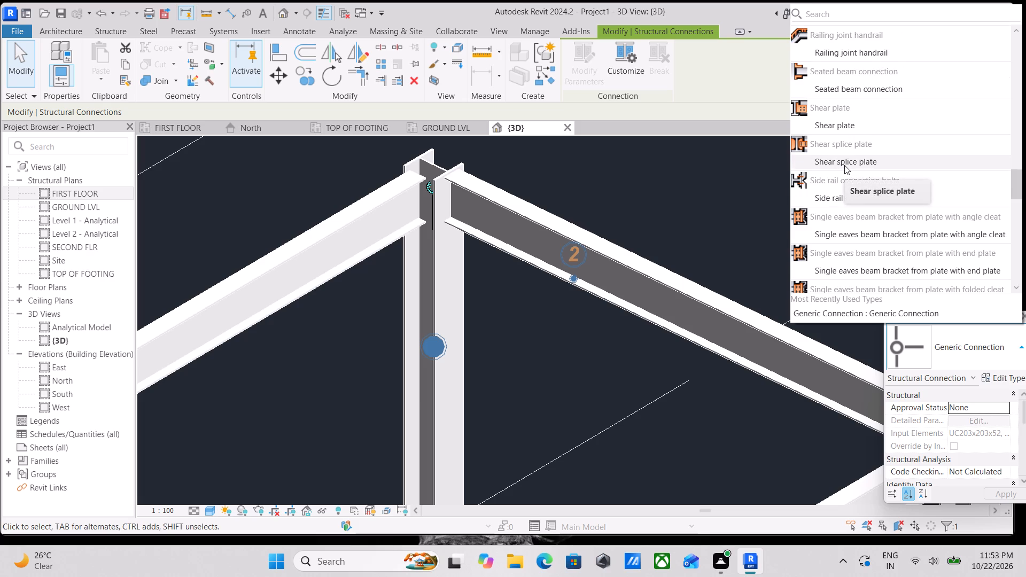
scroll(849, 178, down, 1)
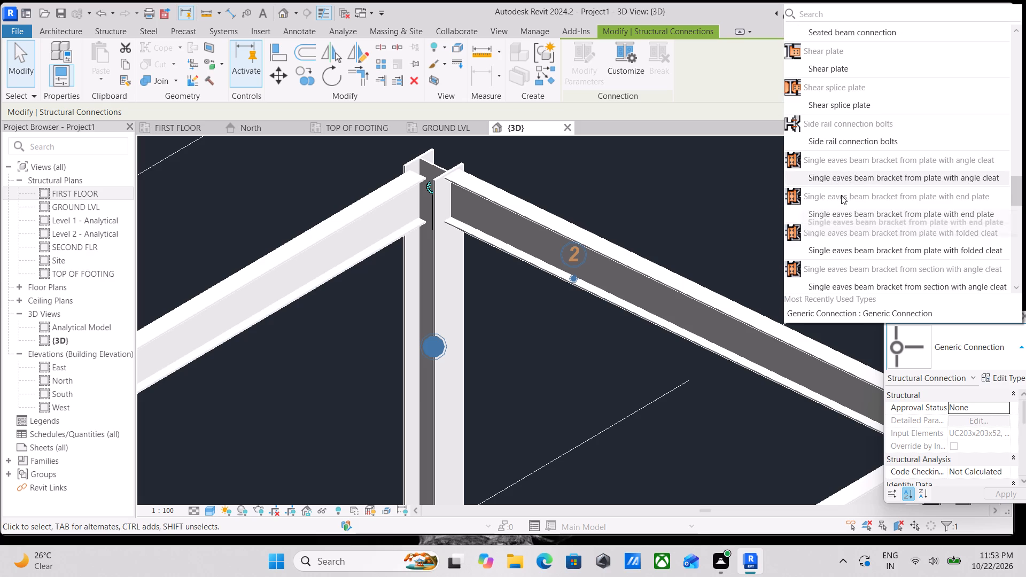
scroll(838, 134, down, 3)
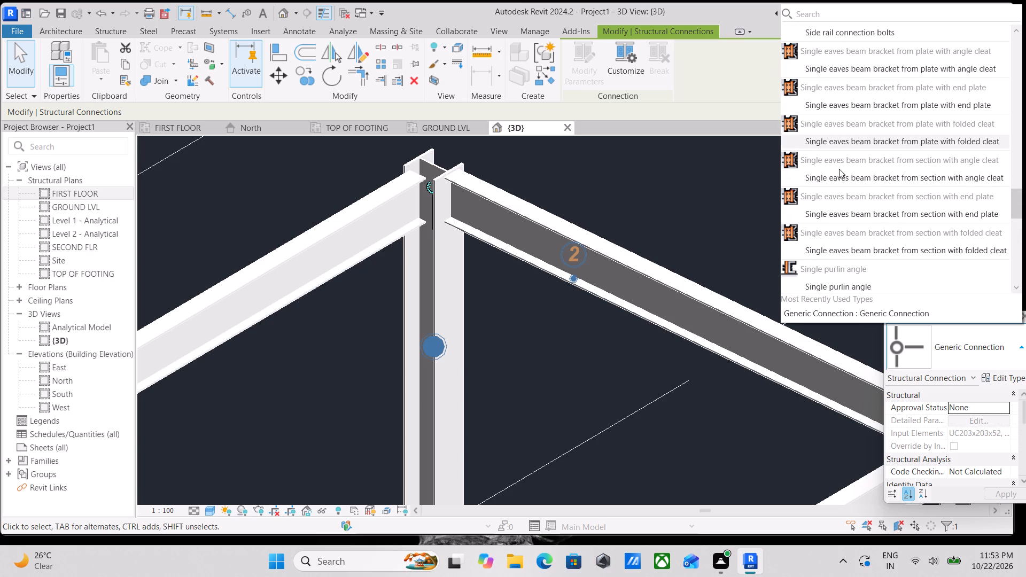
scroll(846, 175, down, 7)
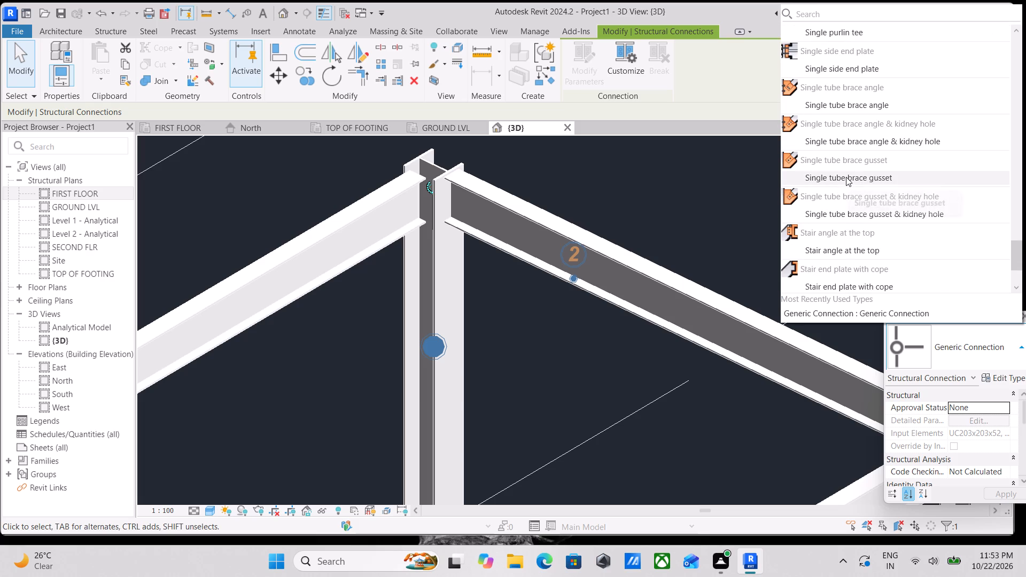
scroll(846, 178, down, 2)
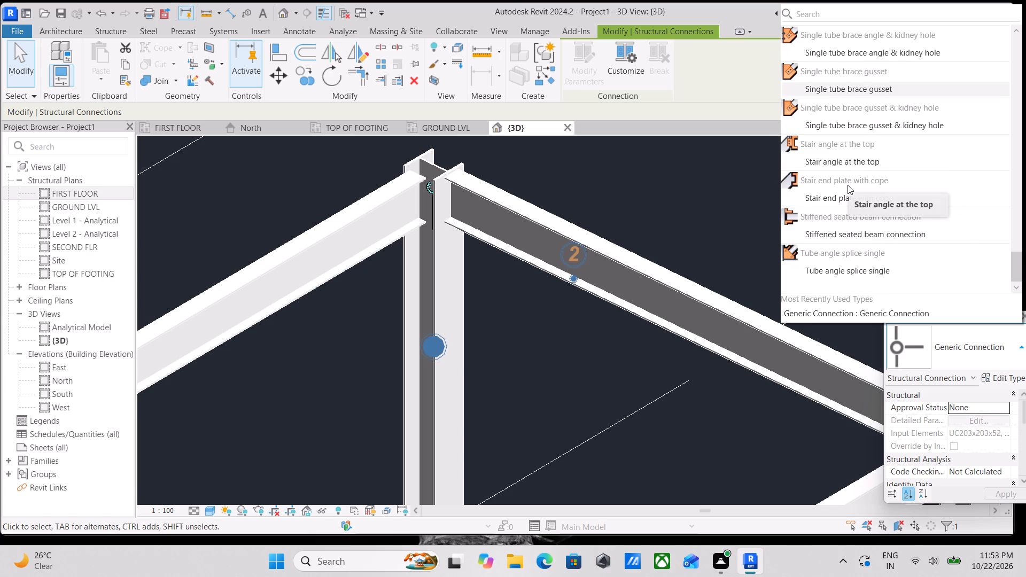
scroll(851, 197, down, 3)
scroll(868, 200, up, 1)
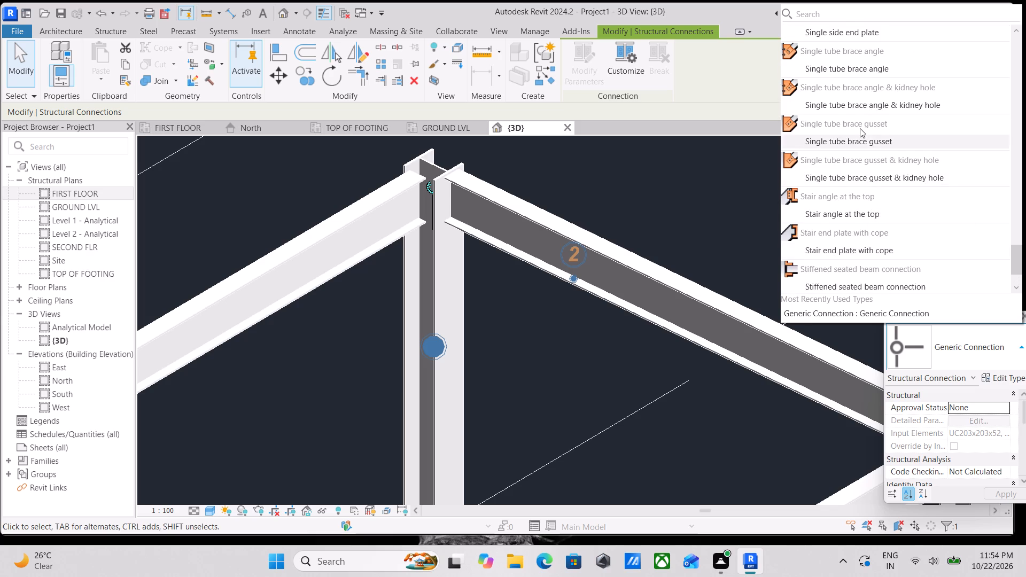
scroll(860, 128, up, 3)
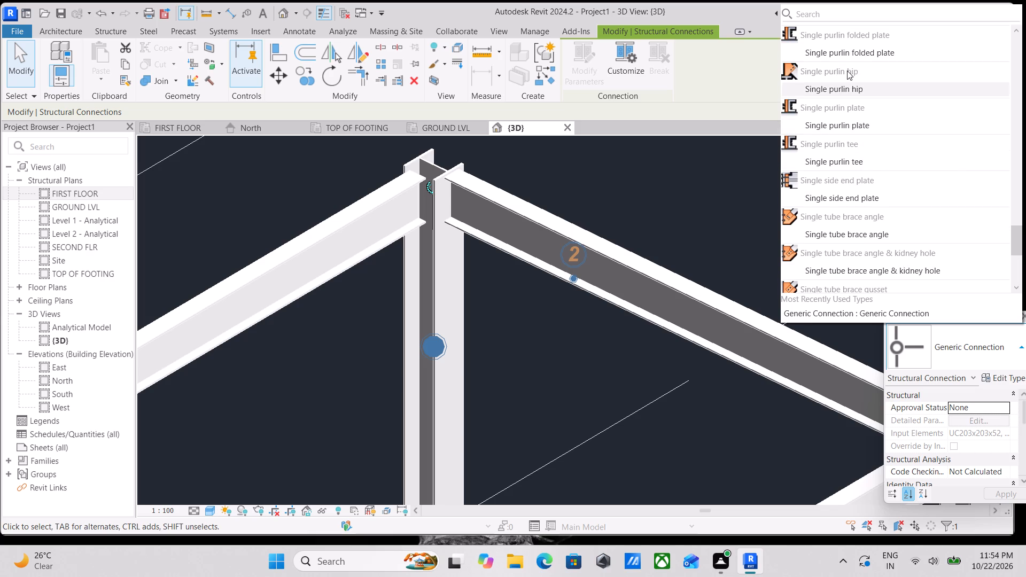
scroll(846, 69, up, 3)
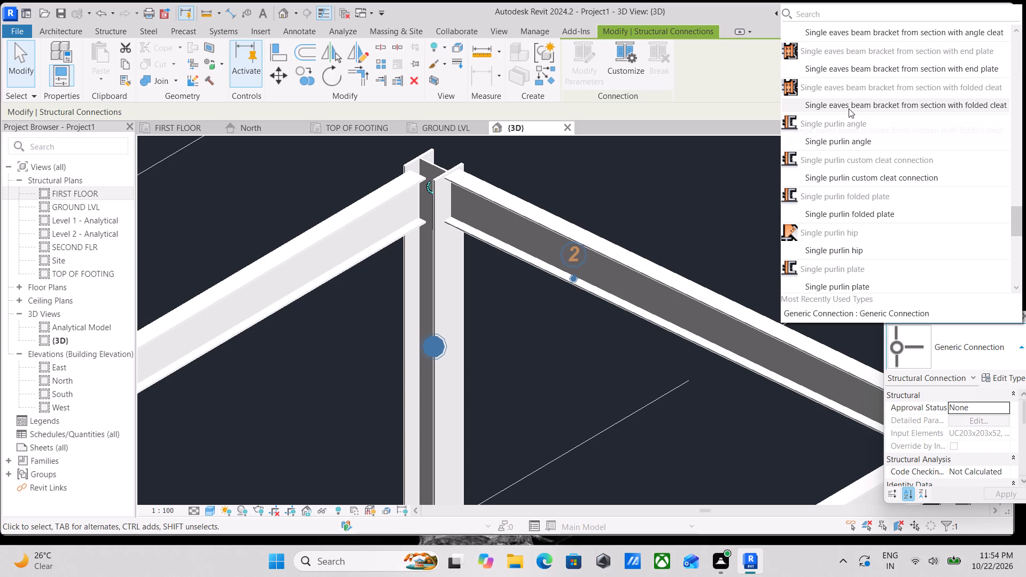
scroll(850, 110, up, 4)
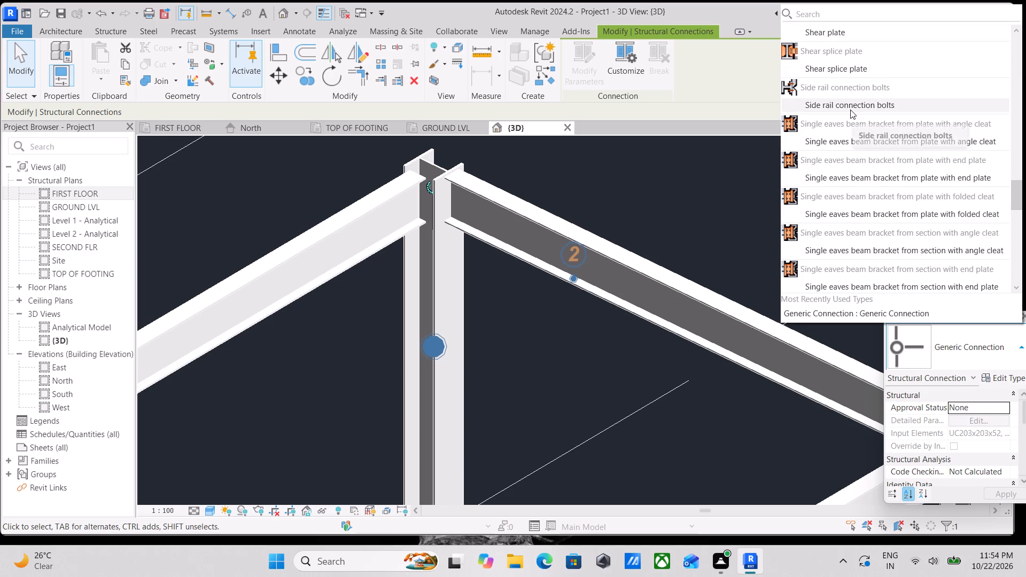
scroll(850, 110, up, 5)
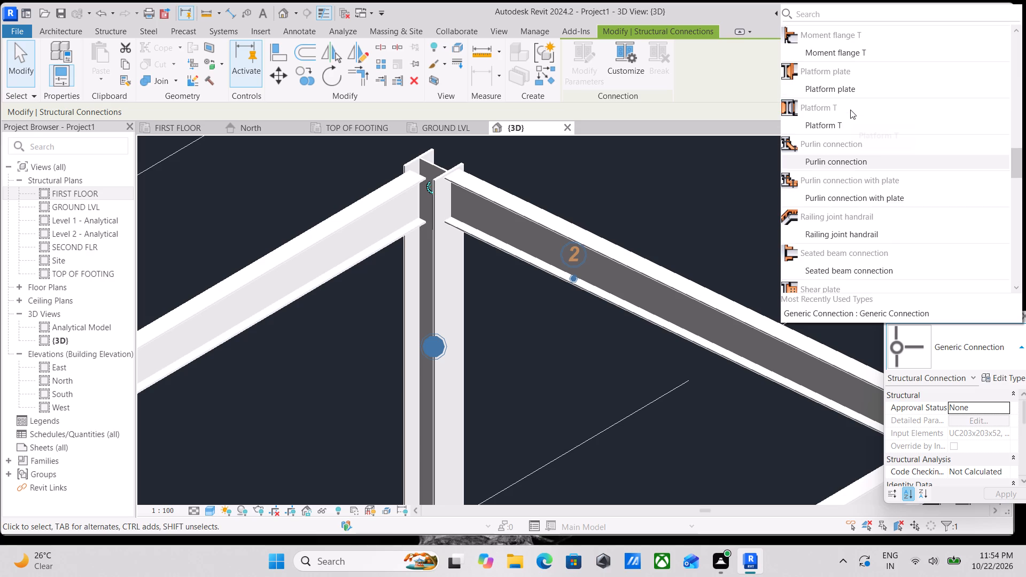
scroll(850, 110, up, 3)
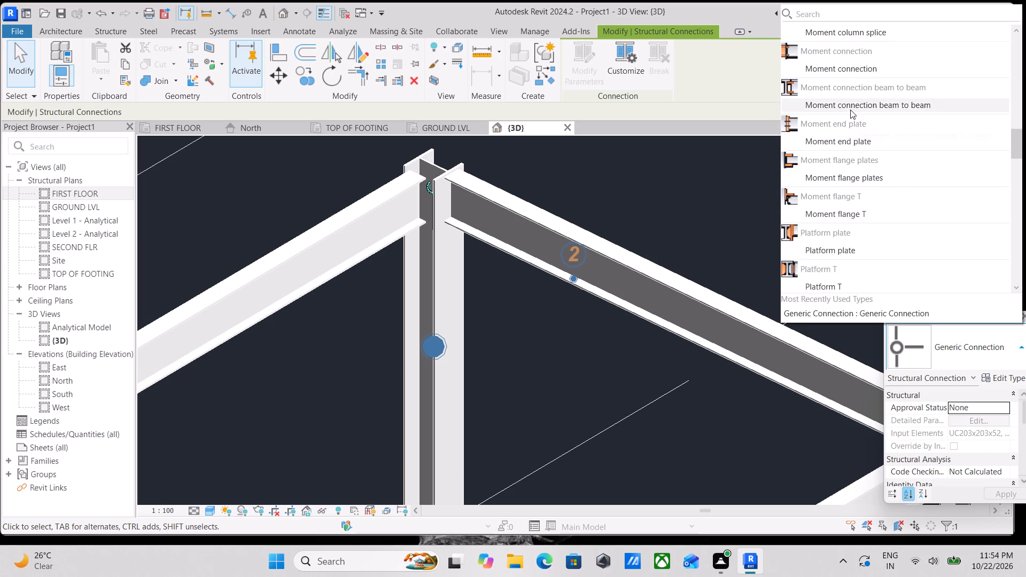
scroll(850, 110, up, 4)
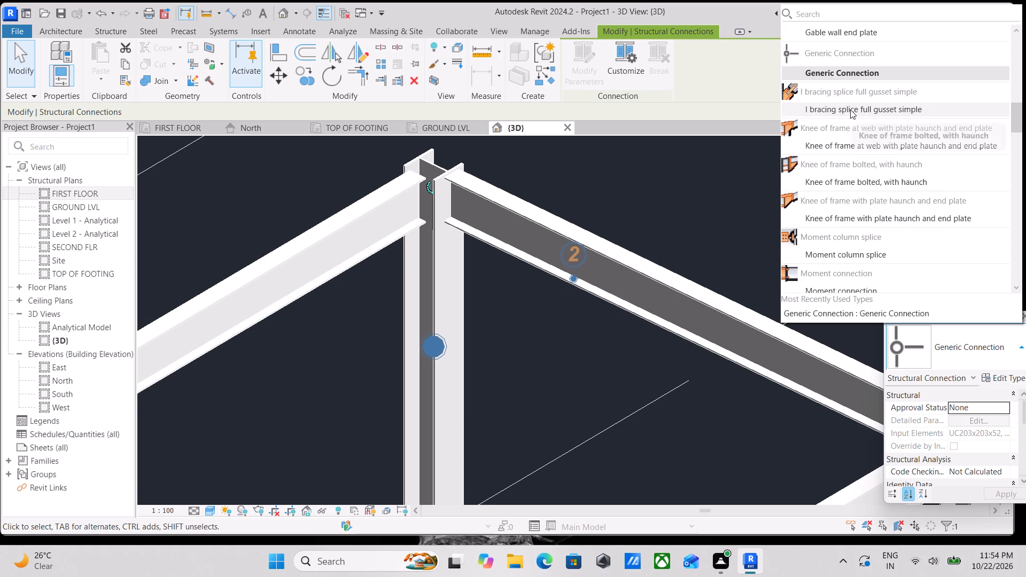
scroll(850, 108, up, 2)
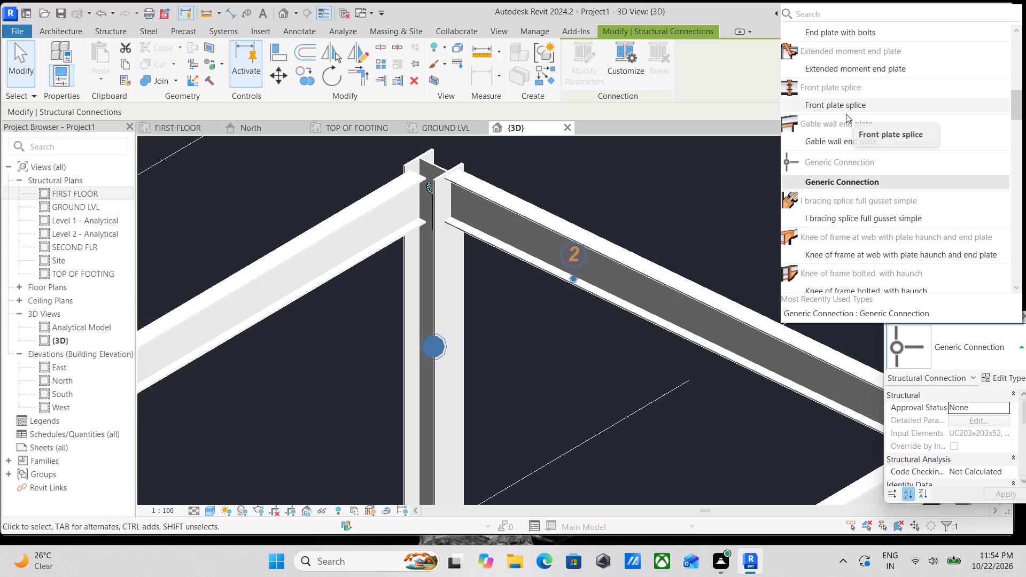
scroll(846, 90, up, 2)
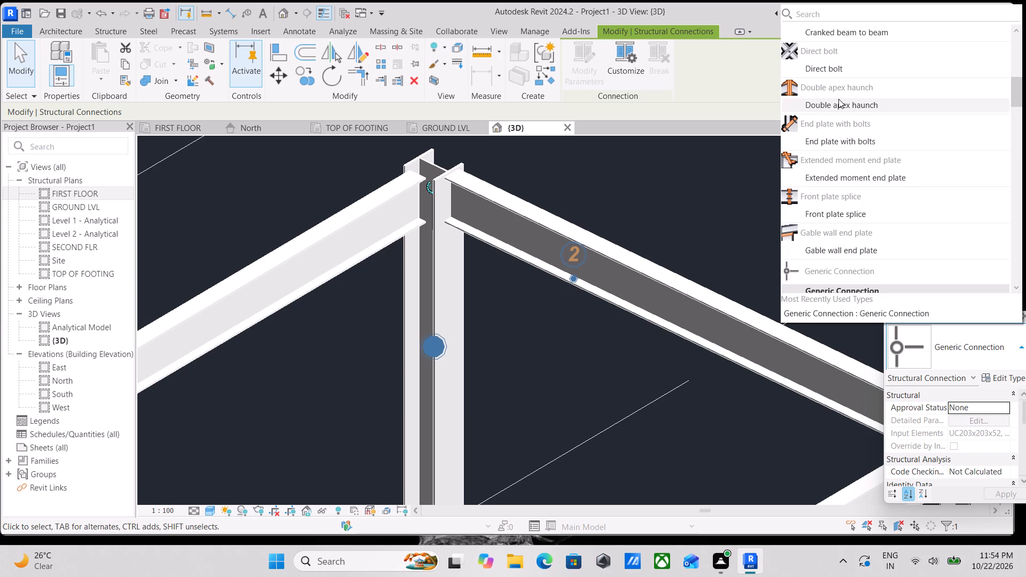
scroll(838, 99, up, 2)
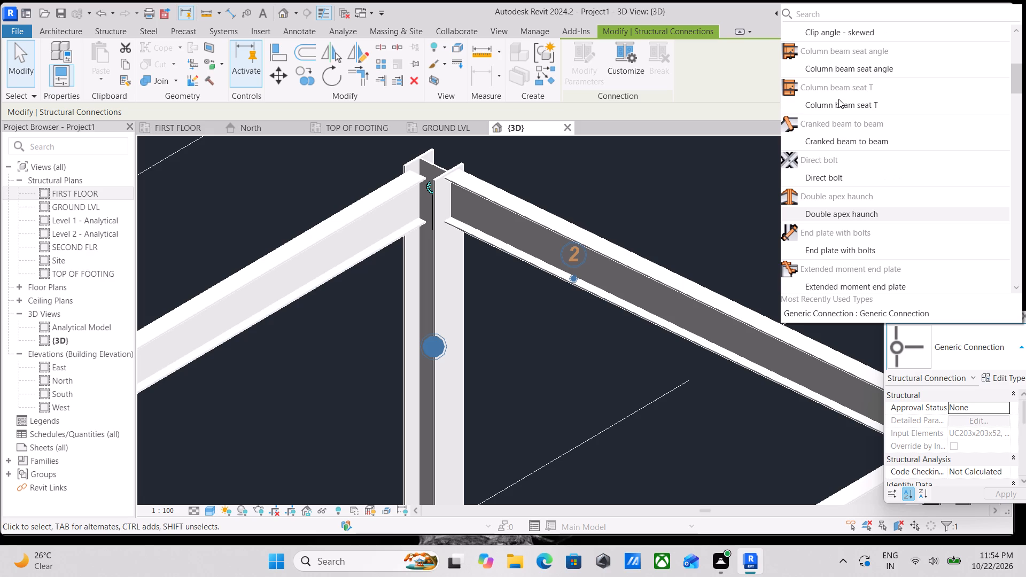
scroll(847, 128, up, 2)
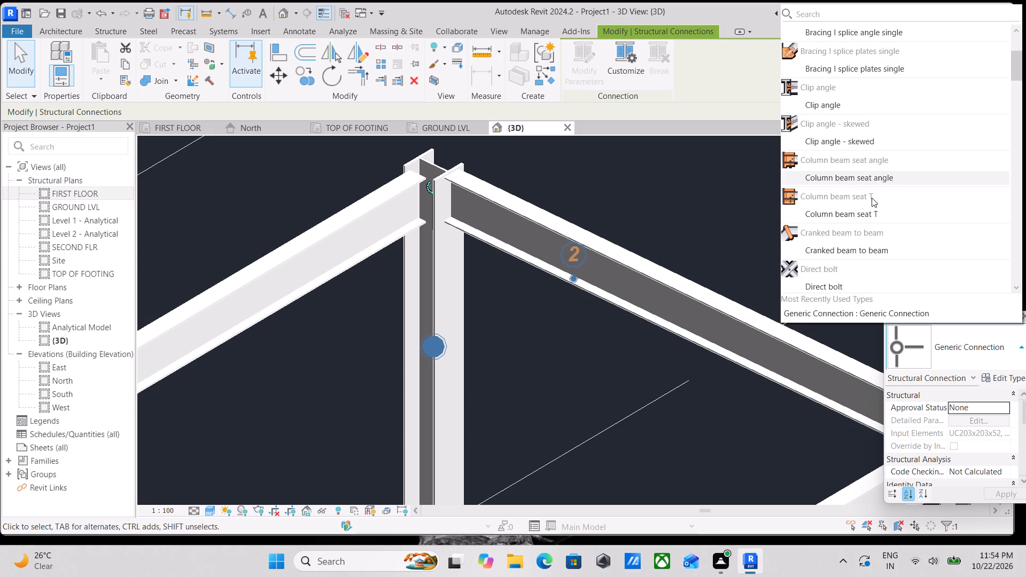
click(853, 138)
scroll(509, 275, up, 2)
scroll(478, 246, down, 1)
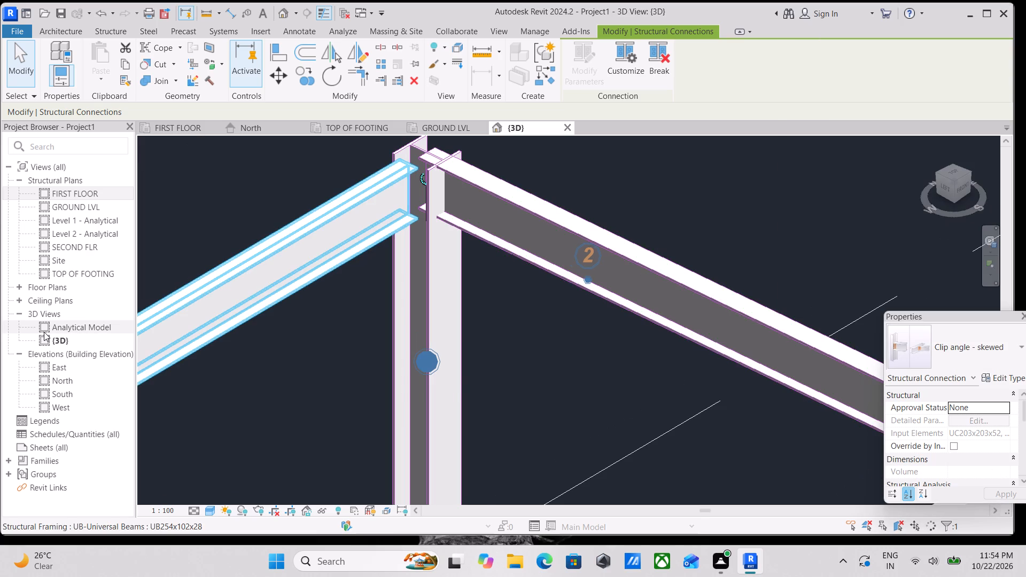
scroll(100, 258, up, 2)
scroll(140, 215, down, 2)
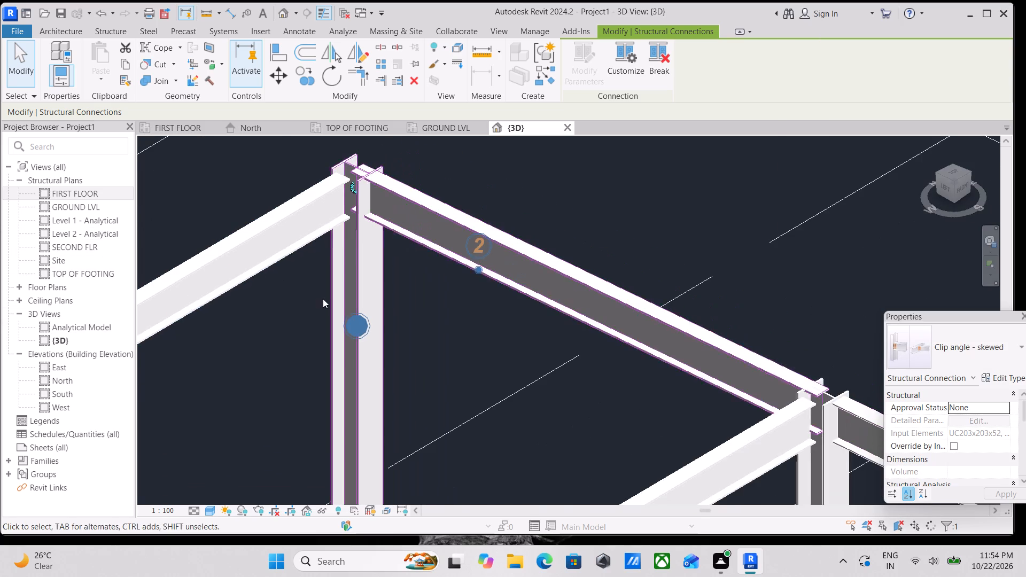
Examine the clip angle connection on the steel column at grid corner A-5 from several sides, close up and within the frame.
scroll(323, 299, down, 2)
scroll(395, 299, up, 2)
key(Escape)
scroll(357, 265, down, 3)
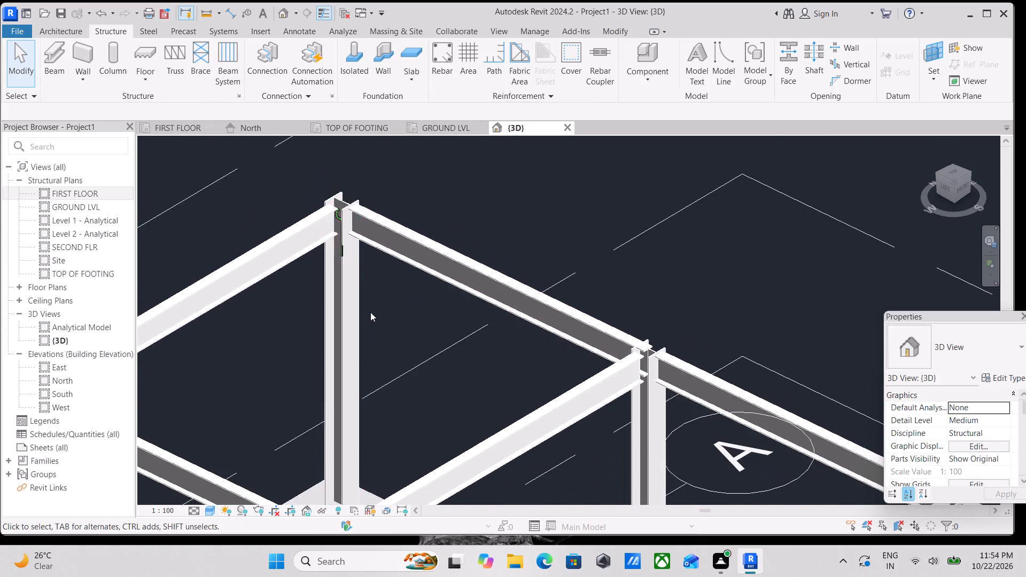
scroll(370, 312, down, 2)
shift+middle_drag(357, 312, 346, 352)
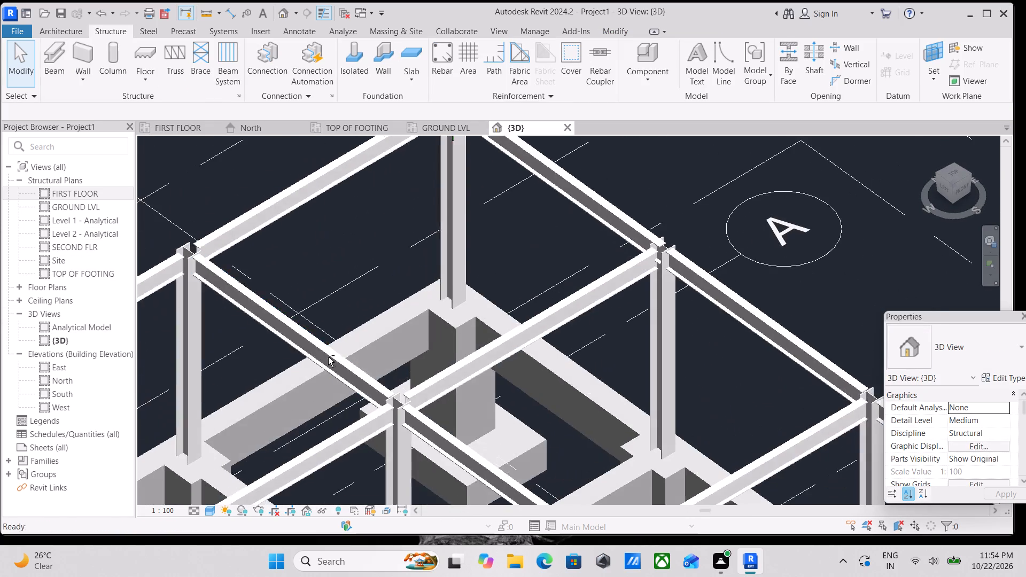
middle_drag(385, 288, 341, 444)
scroll(423, 303, up, 9)
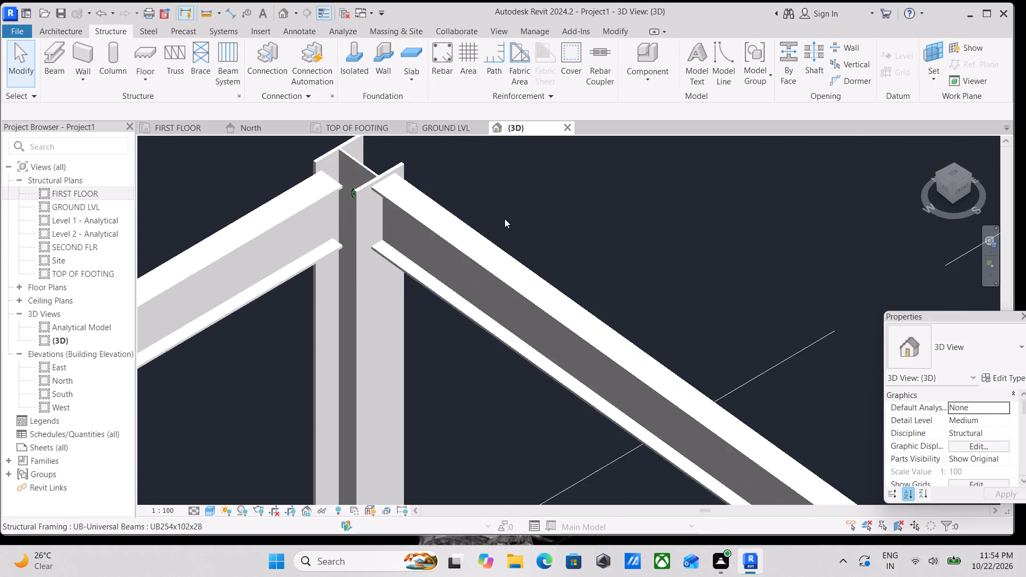
shift+middle_drag(538, 213, 534, 251)
scroll(534, 252, down, 10)
middle_drag(580, 251, 454, 349)
scroll(454, 349, up, 1)
scroll(531, 292, down, 3)
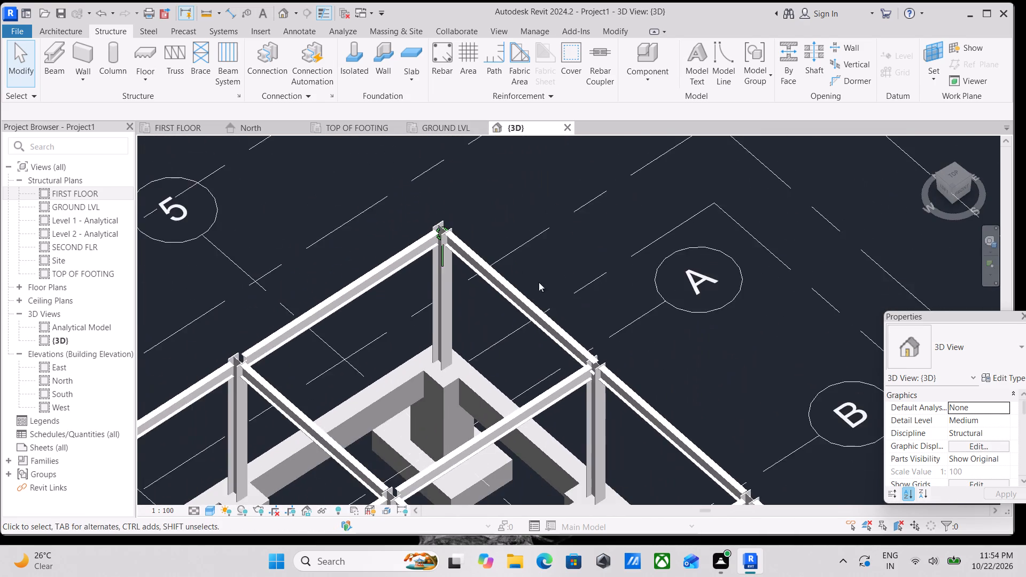
middle_drag(562, 289, 457, 316)
middle_drag(464, 316, 205, 197)
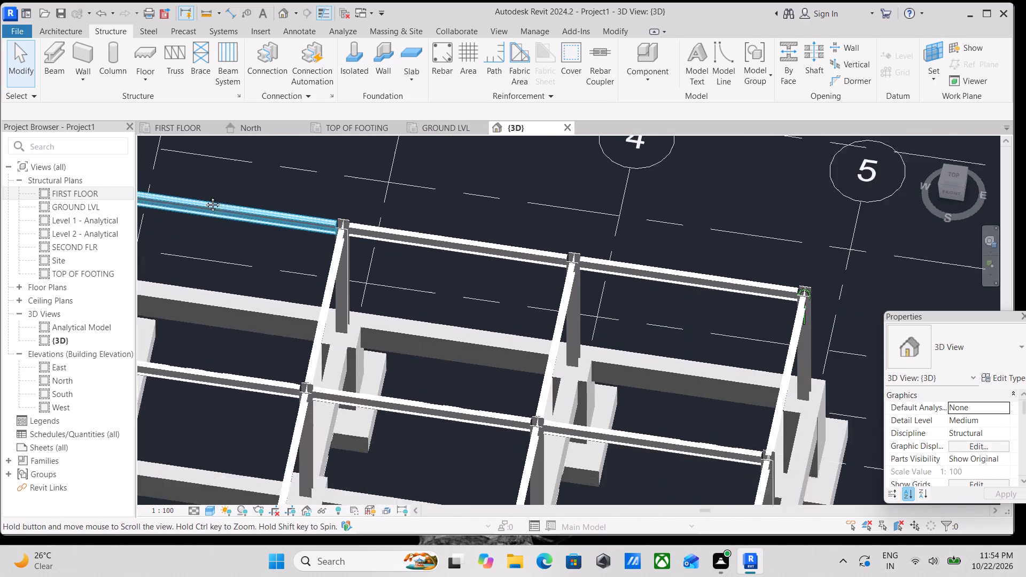
middle_drag(205, 197, 172, 186)
scroll(563, 278, up, 3)
scroll(753, 268, up, 3)
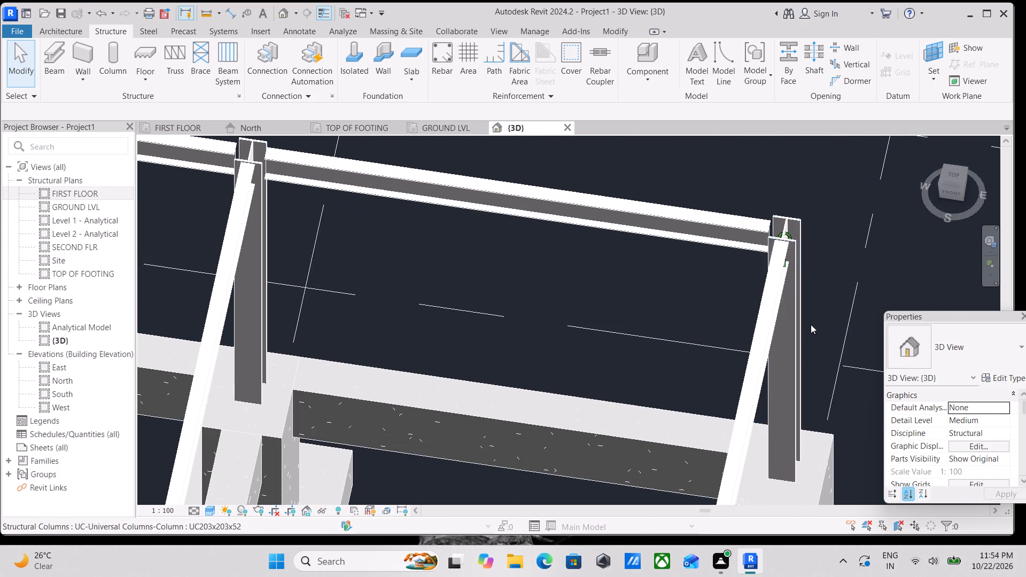
shift+middle_drag(811, 324, 734, 340)
scroll(695, 340, down, 1)
middle_drag(693, 339, 269, 102)
scroll(246, 167, down, 4)
middle_drag(244, 158, 212, 100)
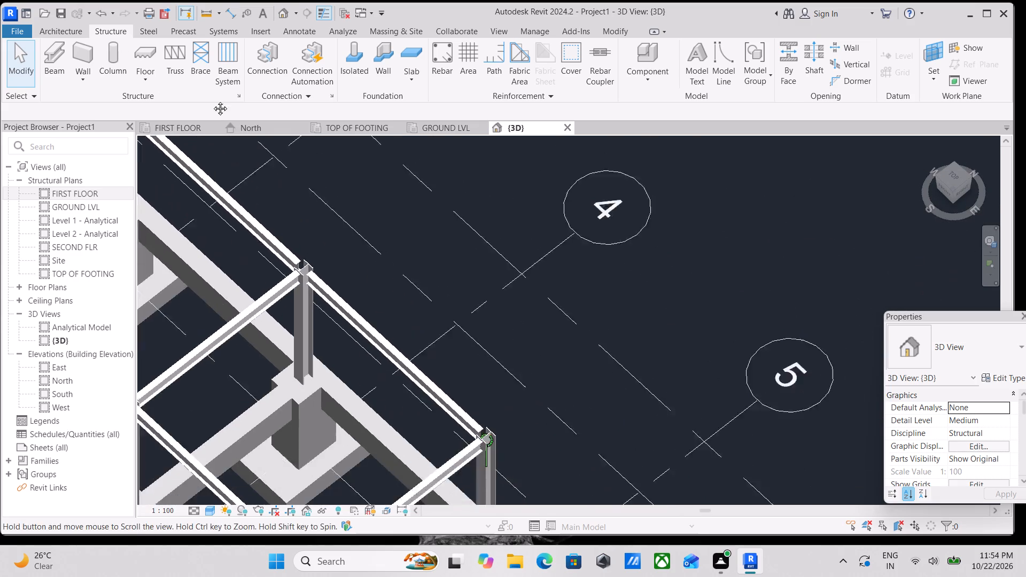
middle_drag(212, 100, 143, 29)
middle_drag(415, 324, 383, 241)
scroll(374, 244, up, 14)
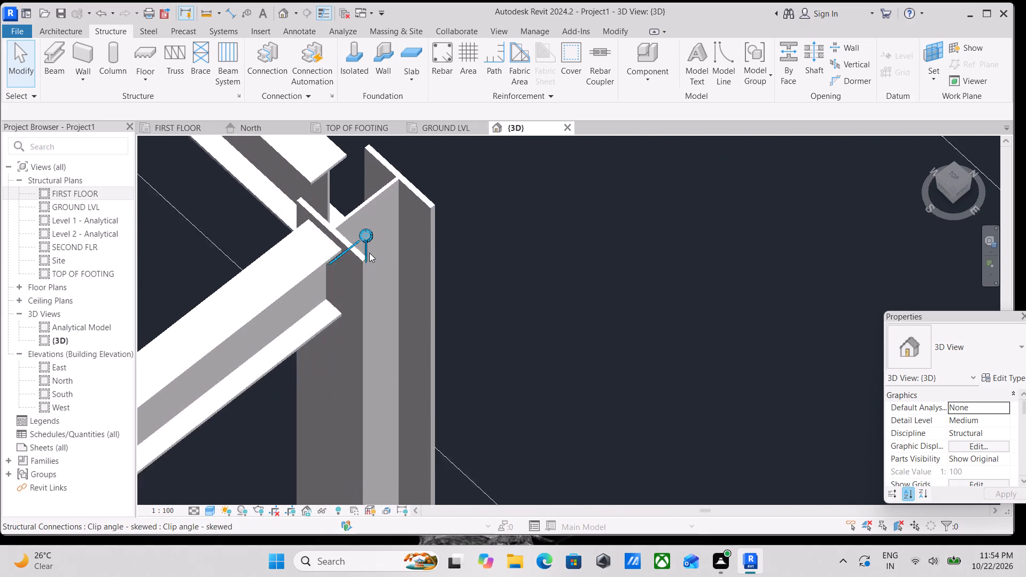
scroll(369, 253, up, 7)
scroll(369, 253, down, 10)
shift+middle_drag(344, 274, 397, 276)
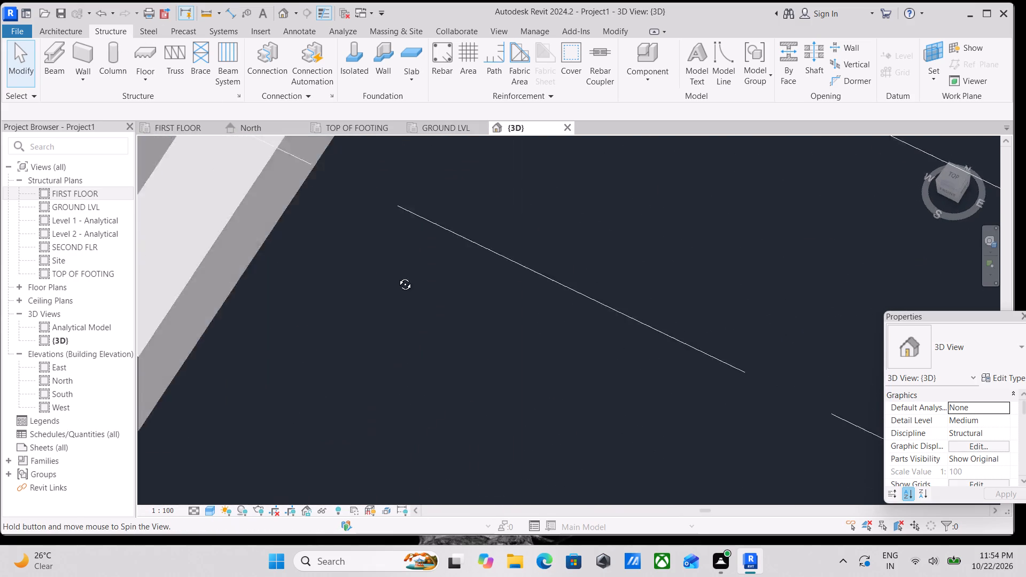
shift+middle_drag(397, 276, 412, 275)
scroll(411, 272, down, 14)
middle_drag(410, 271, 629, 309)
scroll(477, 250, down, 4)
middle_drag(574, 329, 572, 328)
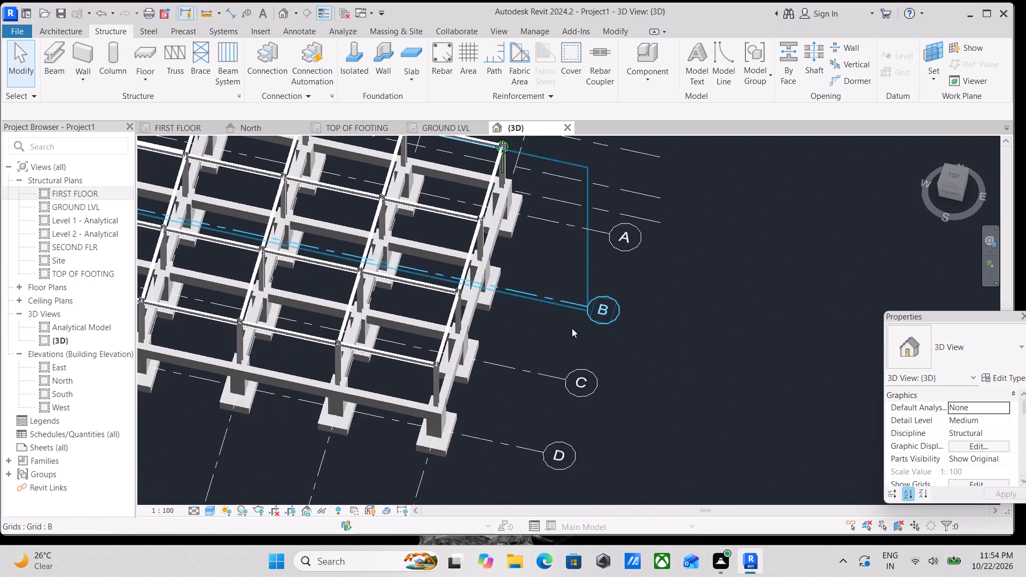
middle_drag(572, 328, 628, 368)
middle_drag(456, 224, 578, 354)
scroll(633, 301, up, 10)
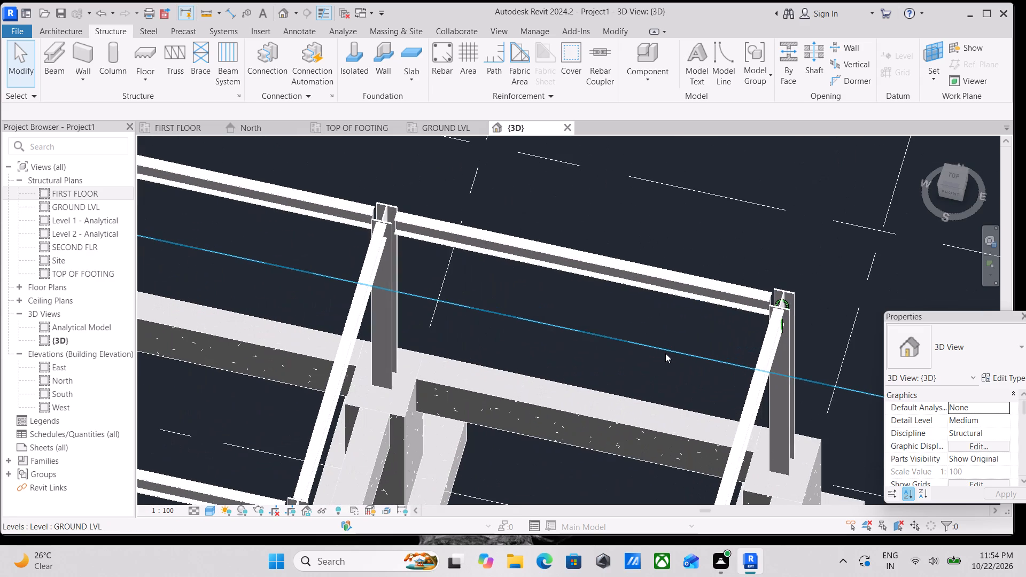
shift+middle_drag(678, 403, 739, 304)
shift+scroll(738, 304, up, 1)
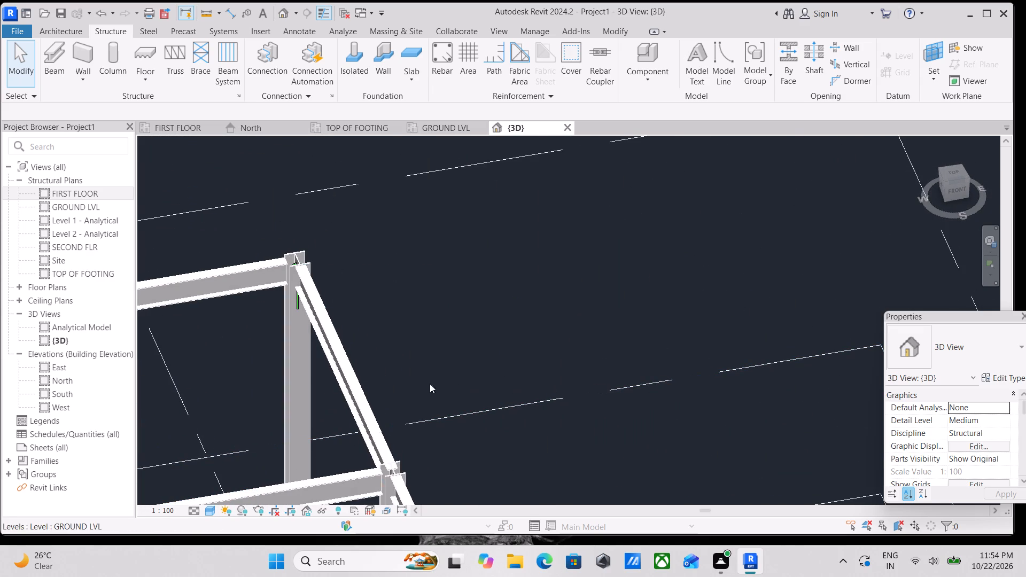
scroll(368, 412, down, 2)
middle_drag(368, 412, 640, 293)
shift+middle_drag(554, 297, 594, 266)
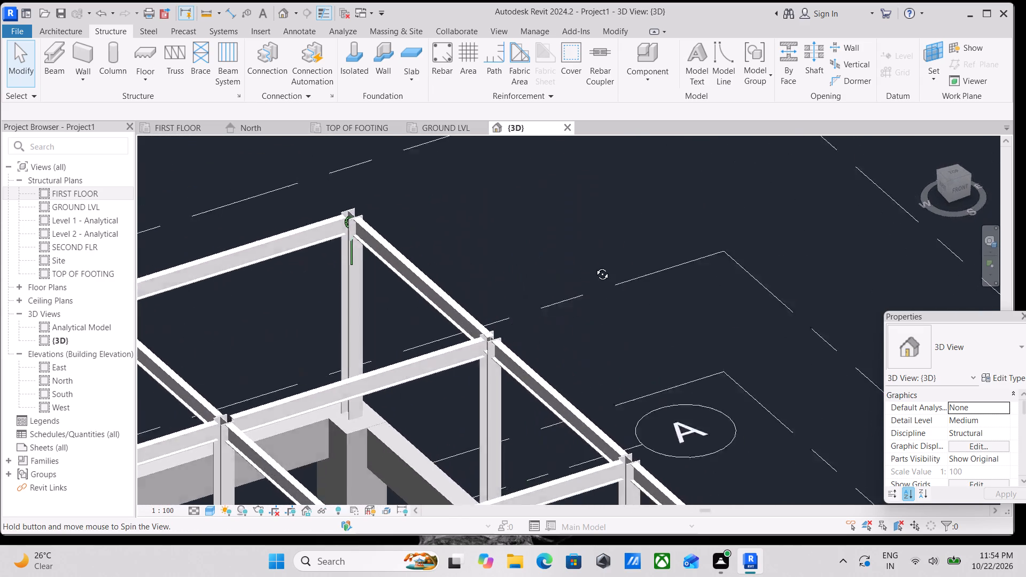
shift+middle_drag(594, 266, 640, 254)
middle_drag(495, 391, 700, 260)
middle_drag(209, 344, 483, 294)
middle_drag(350, 290, 529, 394)
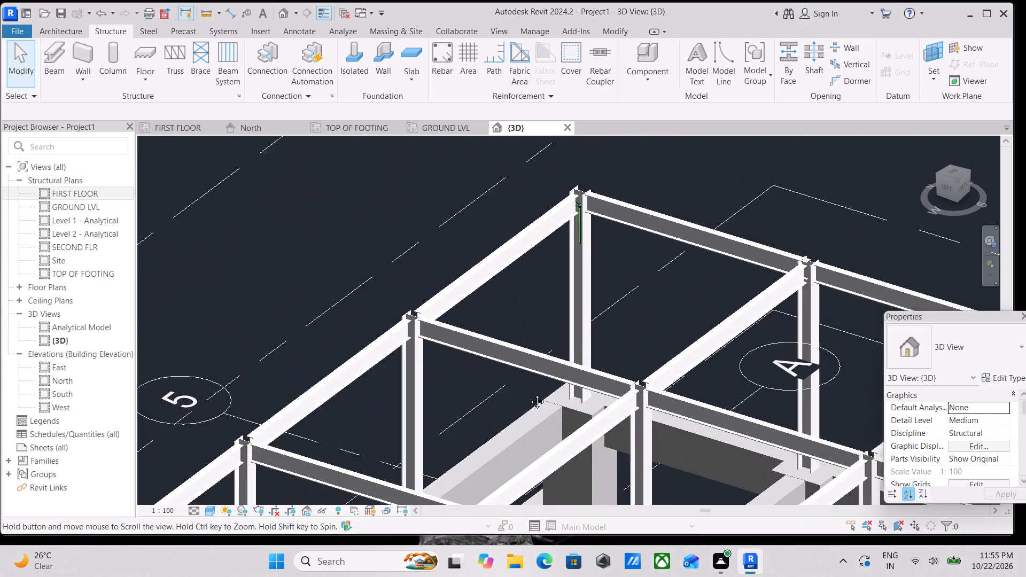
middle_drag(529, 394, 538, 399)
shift+middle_drag(504, 302, 569, 347)
middle_drag(325, 354, 462, 371)
scroll(317, 290, up, 12)
scroll(378, 285, down, 3)
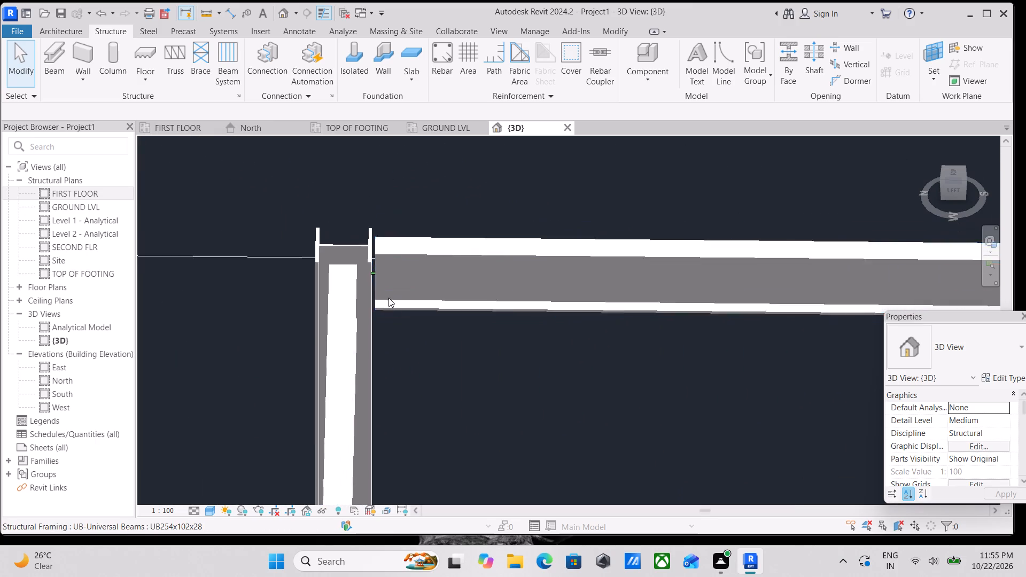
scroll(388, 298, down, 4)
shift+middle_drag(452, 402, 460, 306)
shift+scroll(484, 387, down, 1)
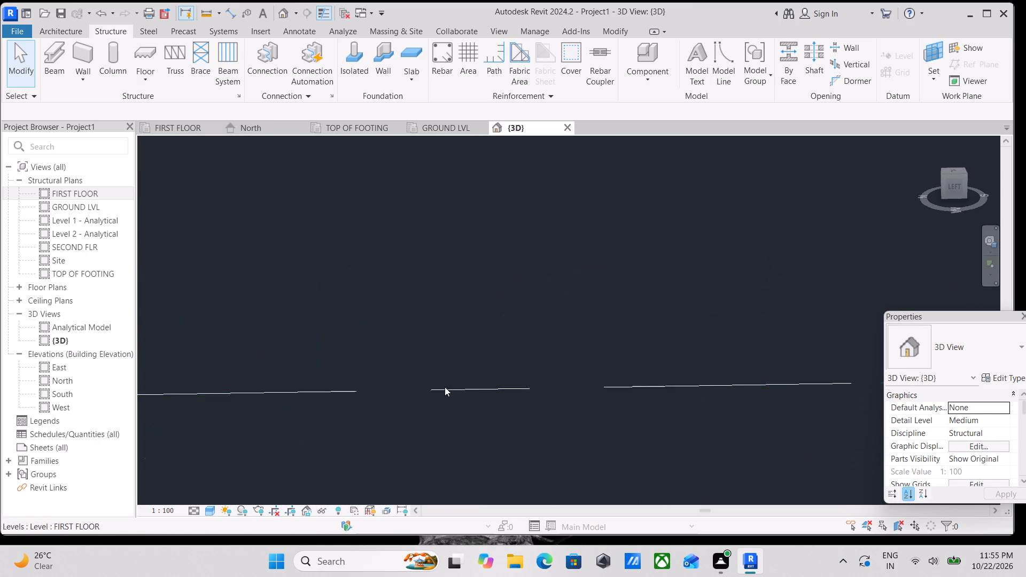
scroll(445, 387, down, 2)
middle_drag(445, 388, 441, 292)
scroll(440, 412, down, 10)
middle_drag(454, 400, 533, 261)
scroll(517, 340, up, 3)
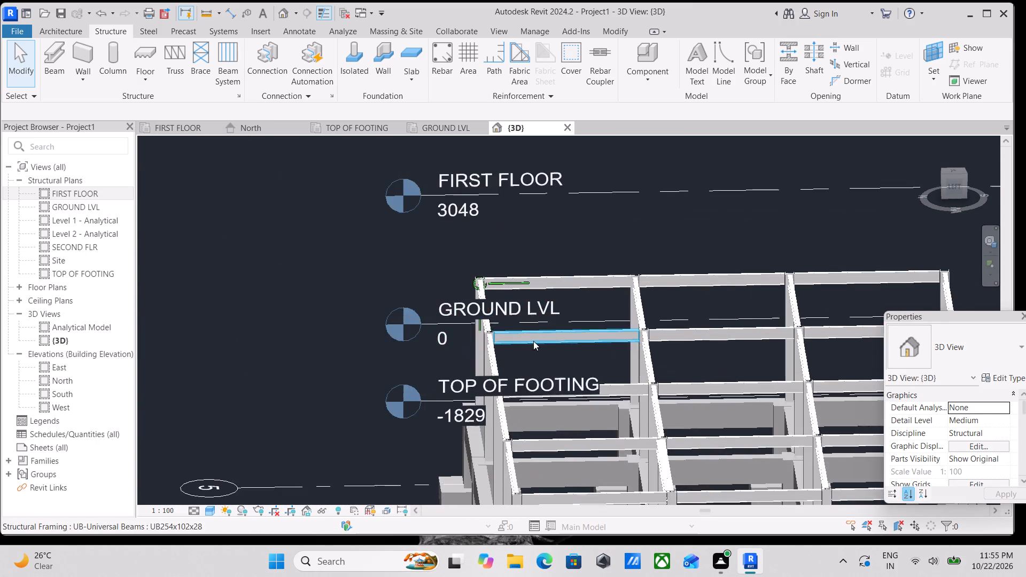
scroll(533, 341, up, 4)
shift+middle_drag(578, 357, 648, 322)
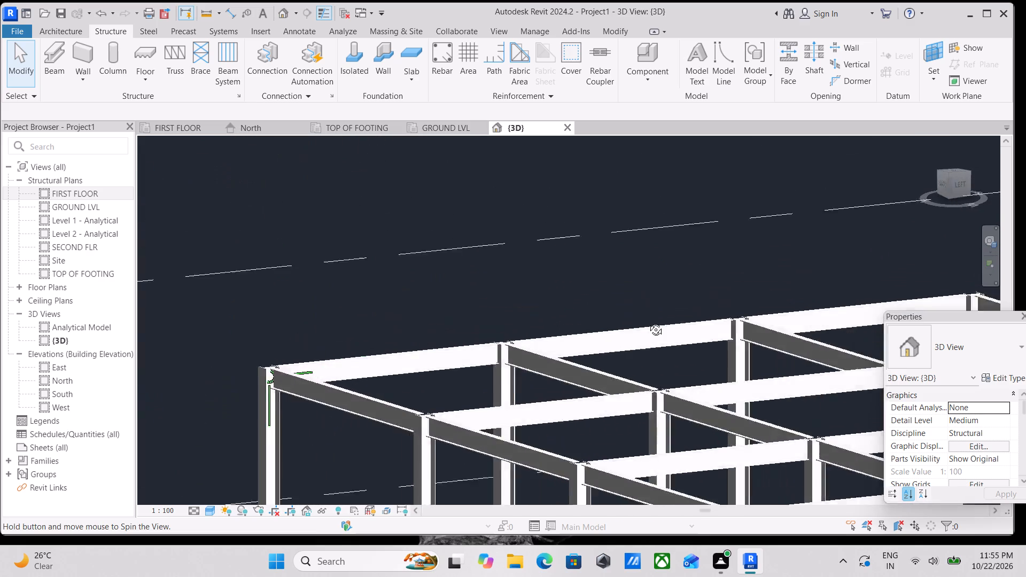
shift+middle_drag(648, 322, 666, 330)
scroll(335, 428, up, 15)
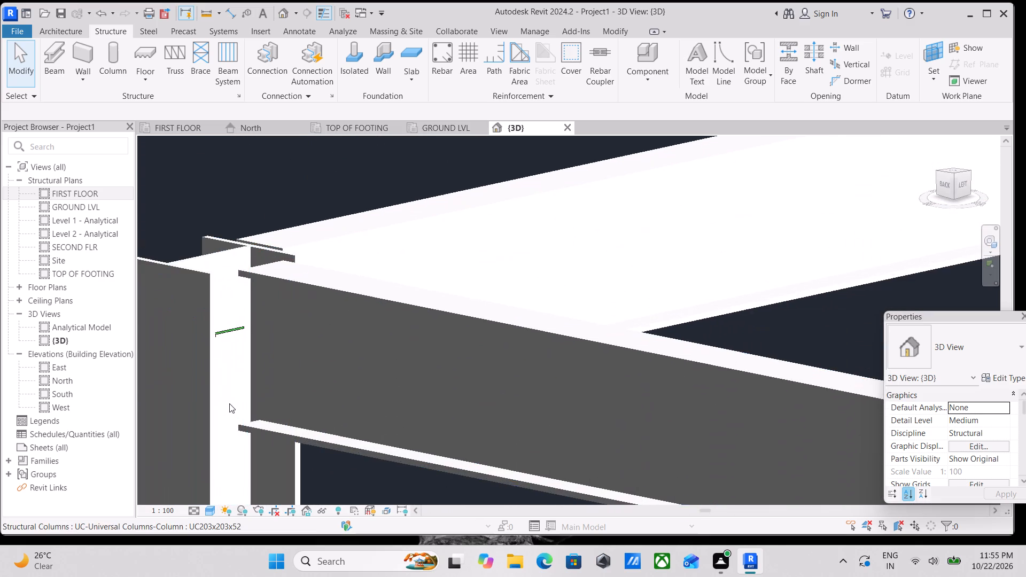
scroll(209, 379, up, 4)
scroll(217, 364, down, 9)
scroll(270, 371, down, 5)
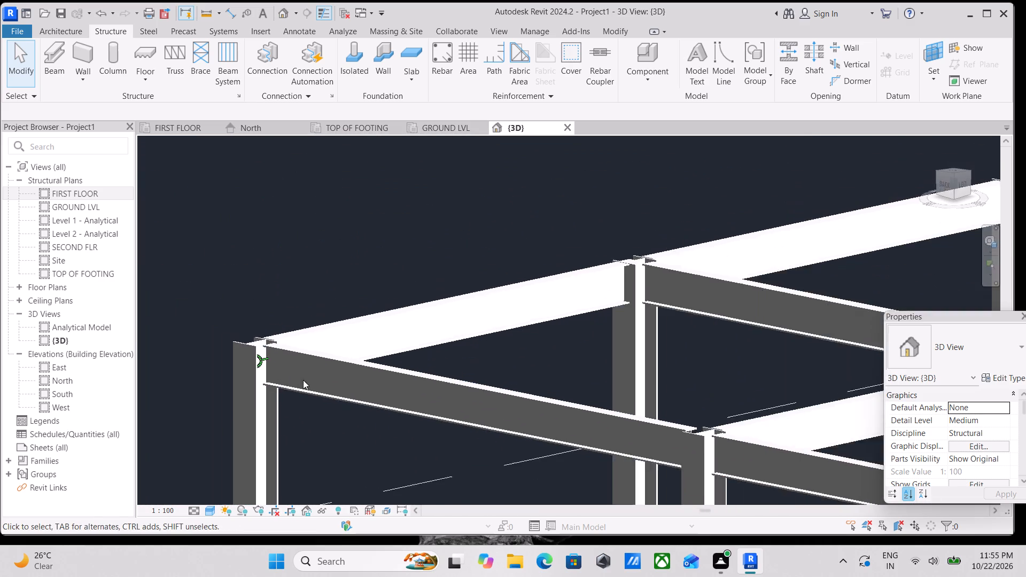
Place a structural connection between the steel column and the concrete column beneath it at grid corner A-5.
middle_drag(303, 380, 276, 198)
scroll(321, 322, down, 3)
middle_drag(308, 365, 328, 235)
scroll(322, 389, up, 3)
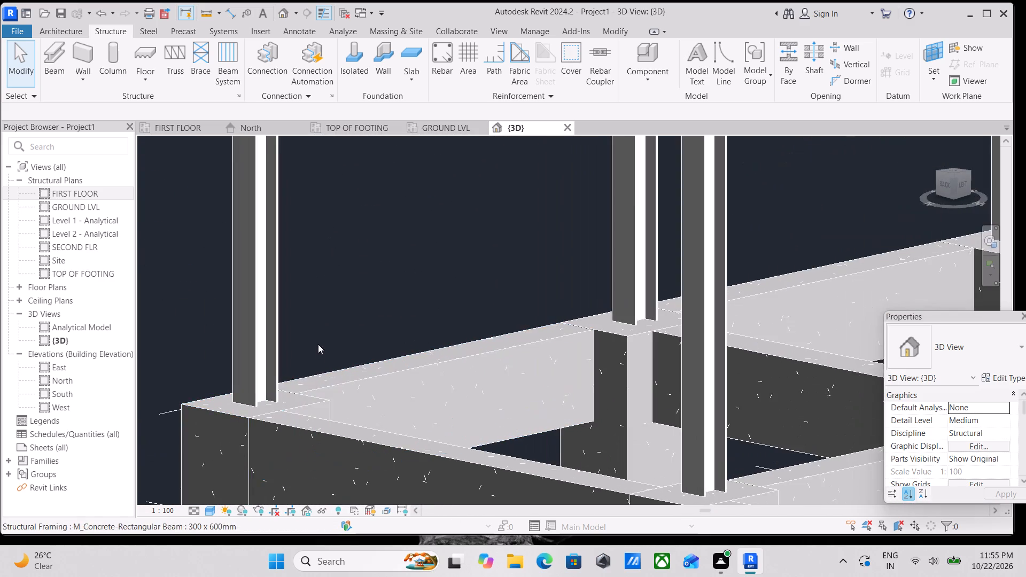
scroll(318, 344, down, 6)
shift+middle_drag(369, 324, 282, 425)
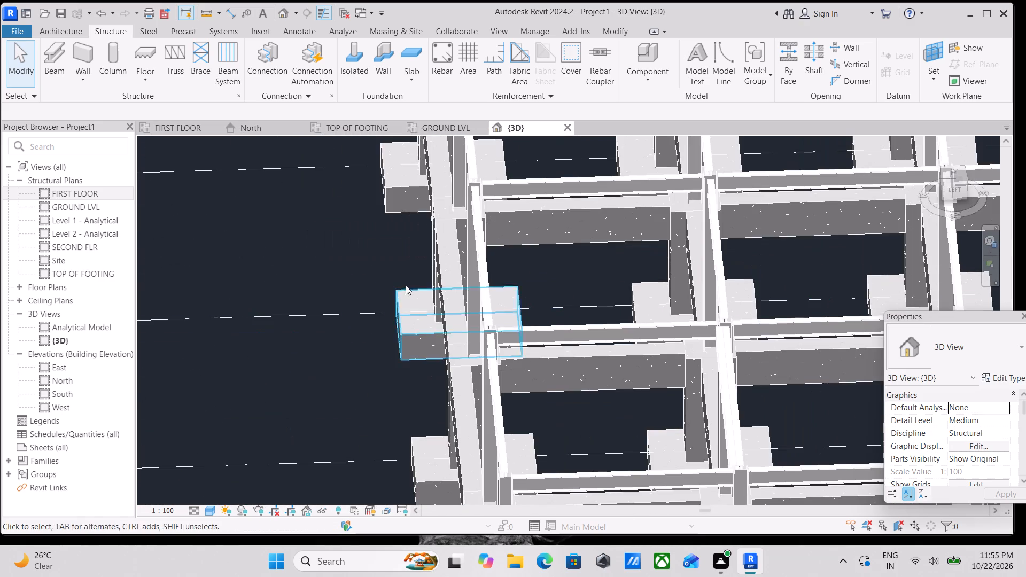
middle_drag(432, 293, 224, 552)
shift+middle_drag(293, 388, 233, 402)
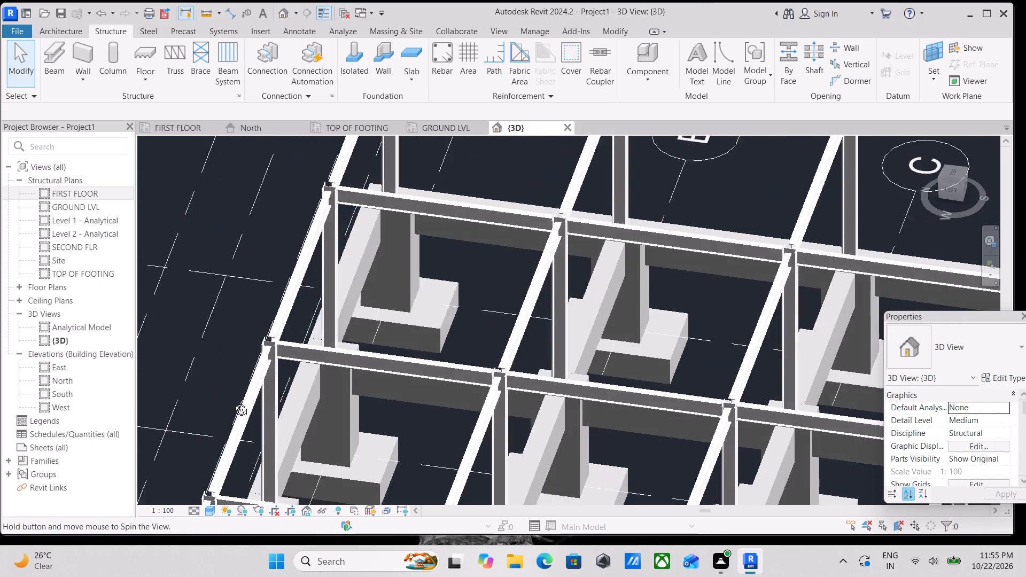
shift+middle_drag(233, 402, 160, 443)
scroll(384, 360, down, 3)
middle_drag(357, 383, 91, 558)
scroll(399, 368, up, 2)
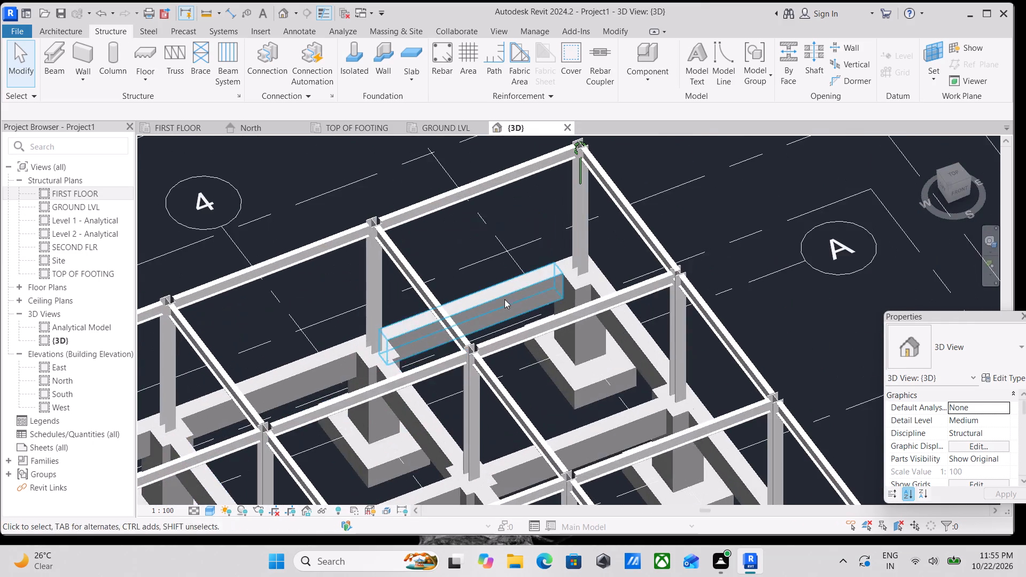
scroll(534, 280, up, 3)
scroll(616, 239, up, 2)
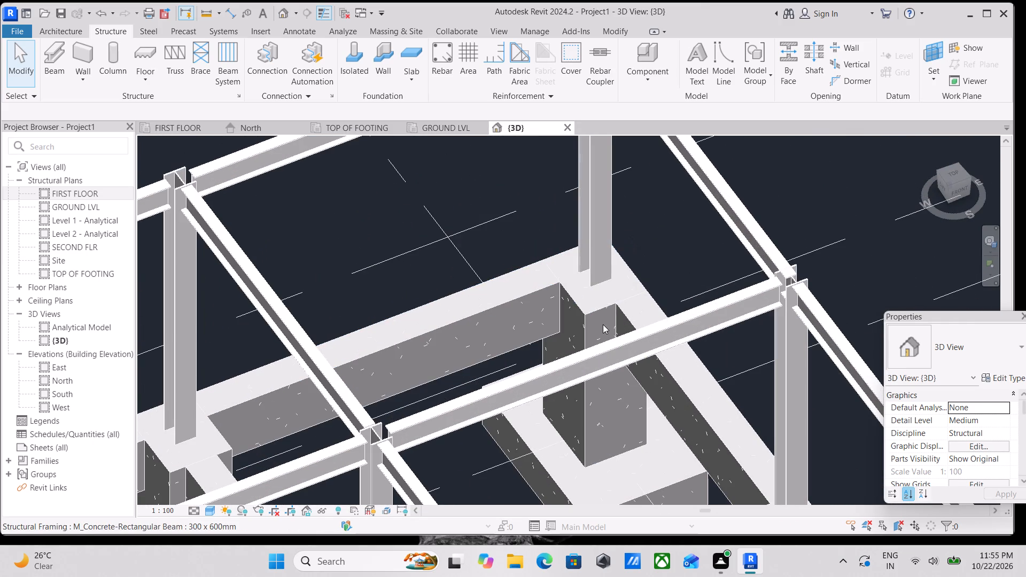
drag(648, 245, 612, 249)
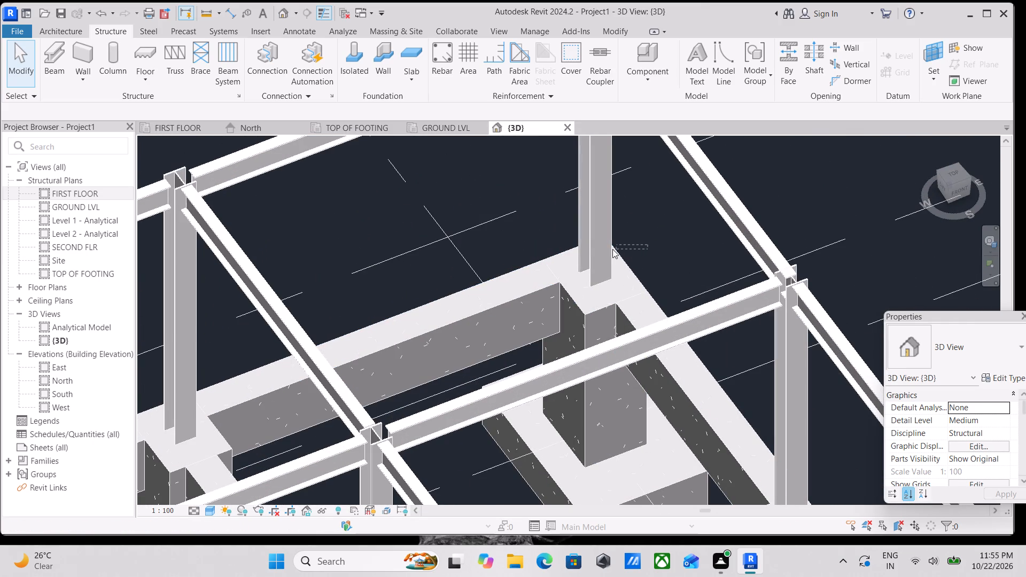
drag(612, 249, 599, 252)
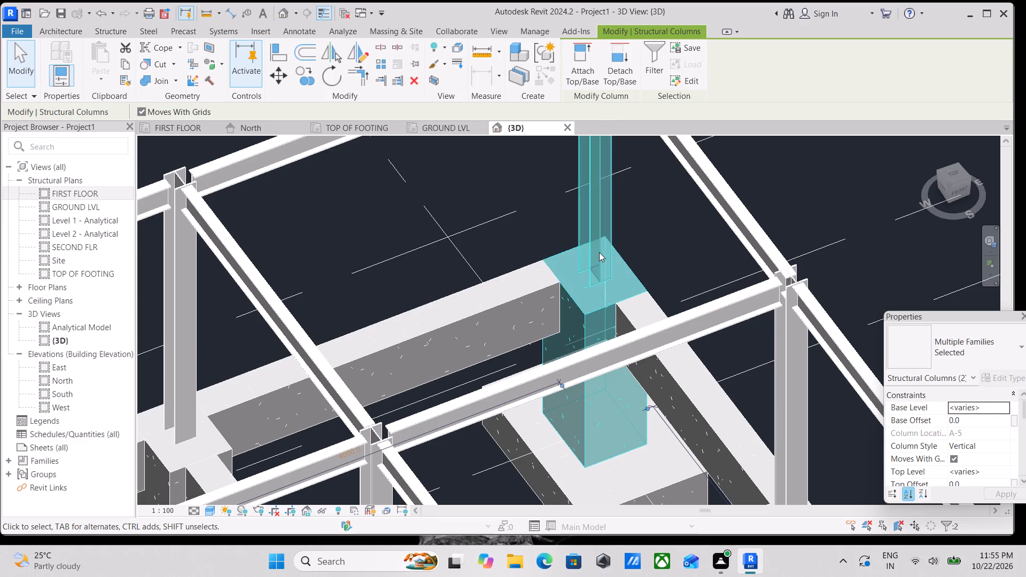
click(101, 29)
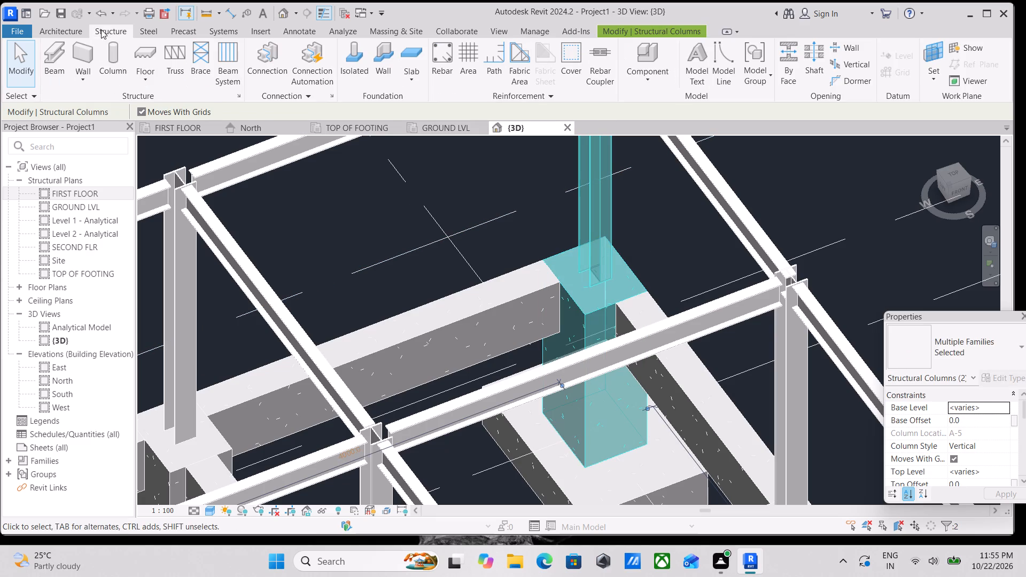
click(261, 69)
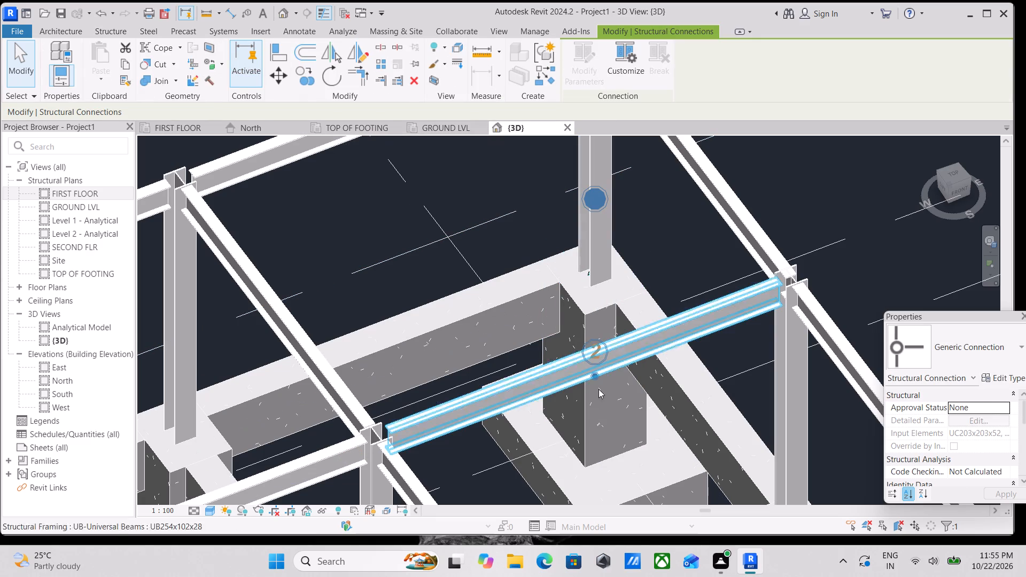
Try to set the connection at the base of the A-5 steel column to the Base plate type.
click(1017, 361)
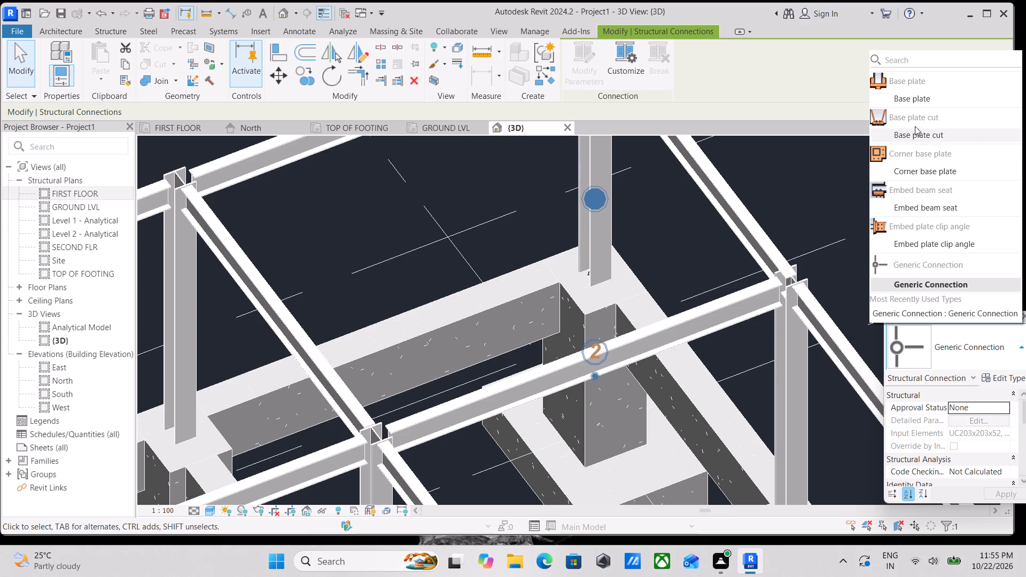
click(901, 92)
Examine the connection where the A-5 steel column meets the concrete column.
scroll(624, 334, down, 2)
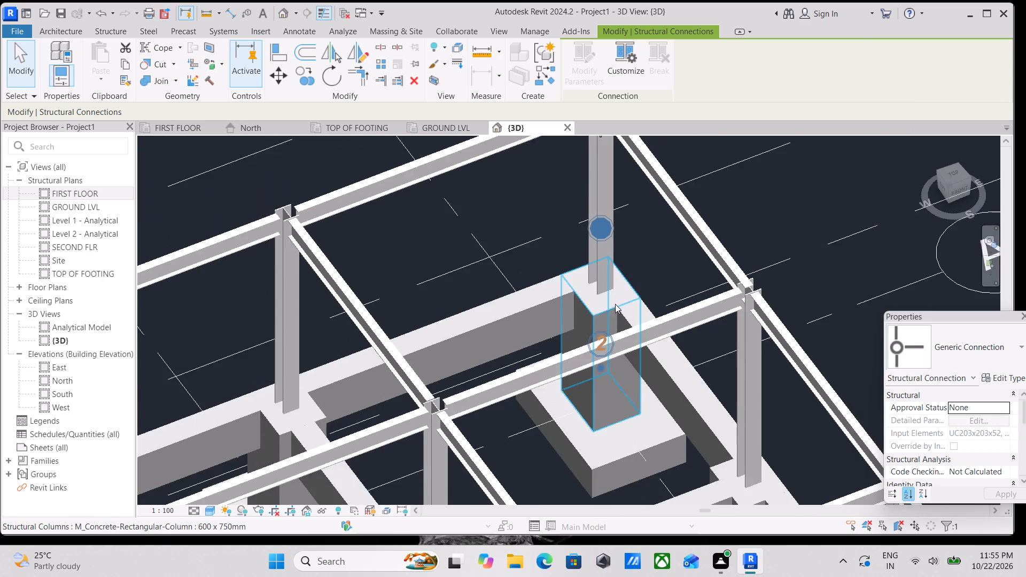
scroll(615, 304, down, 1)
scroll(598, 319, up, 1)
scroll(598, 319, down, 2)
shift+middle_drag(590, 306, 616, 355)
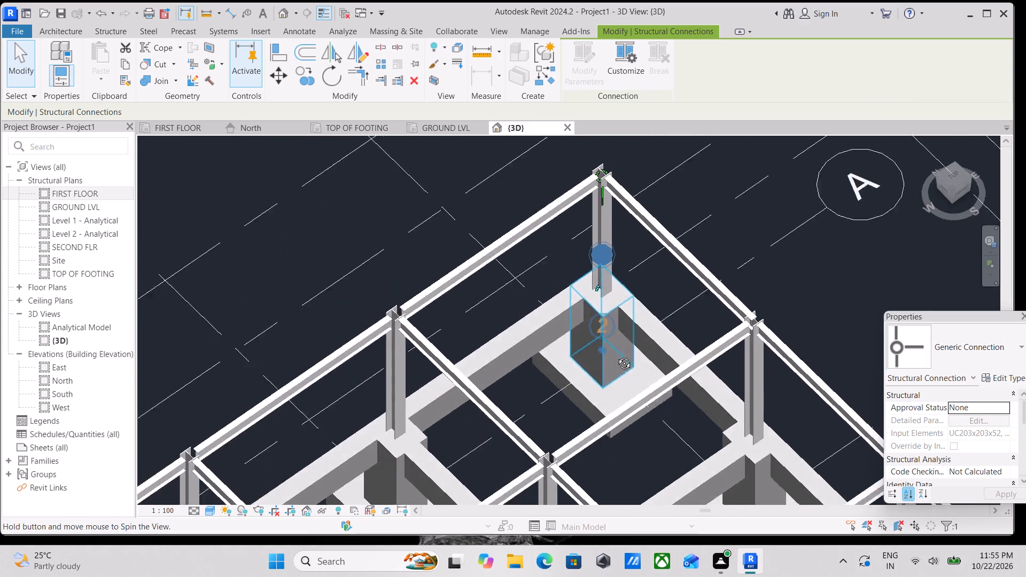
shift+middle_drag(616, 355, 646, 377)
scroll(588, 282, up, 11)
scroll(535, 239, up, 3)
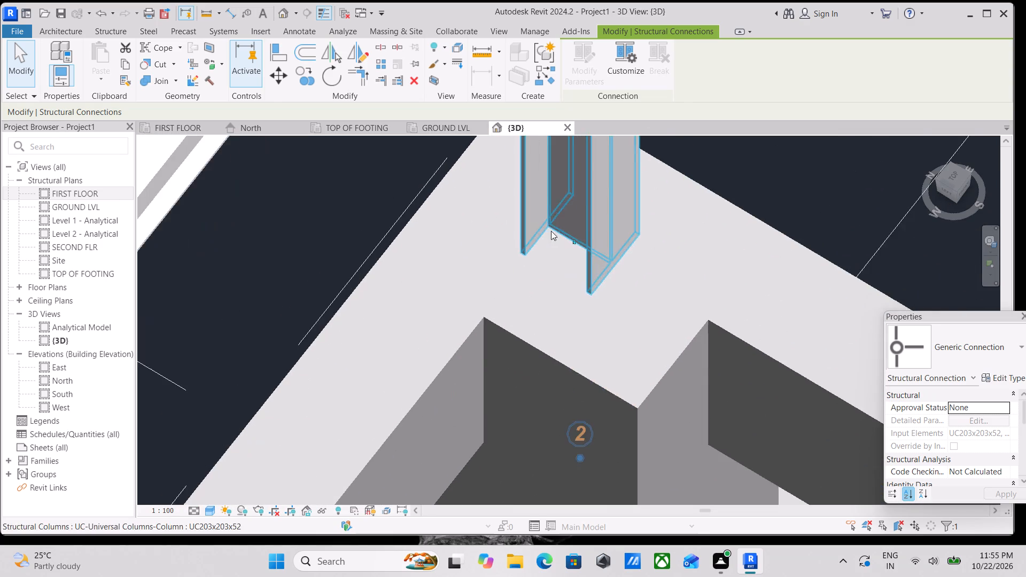
scroll(574, 223, up, 3)
scroll(558, 264, up, 3)
scroll(584, 263, down, 4)
scroll(633, 291, down, 5)
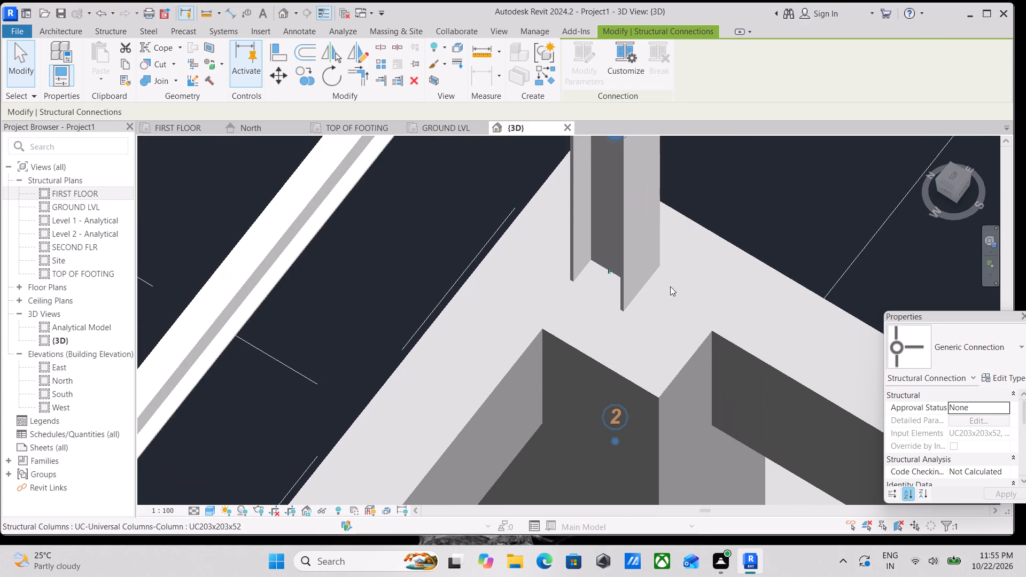
Place another structural connection between the steel column and the concrete column beneath it at grid corner A-5.
drag(760, 202, 664, 239)
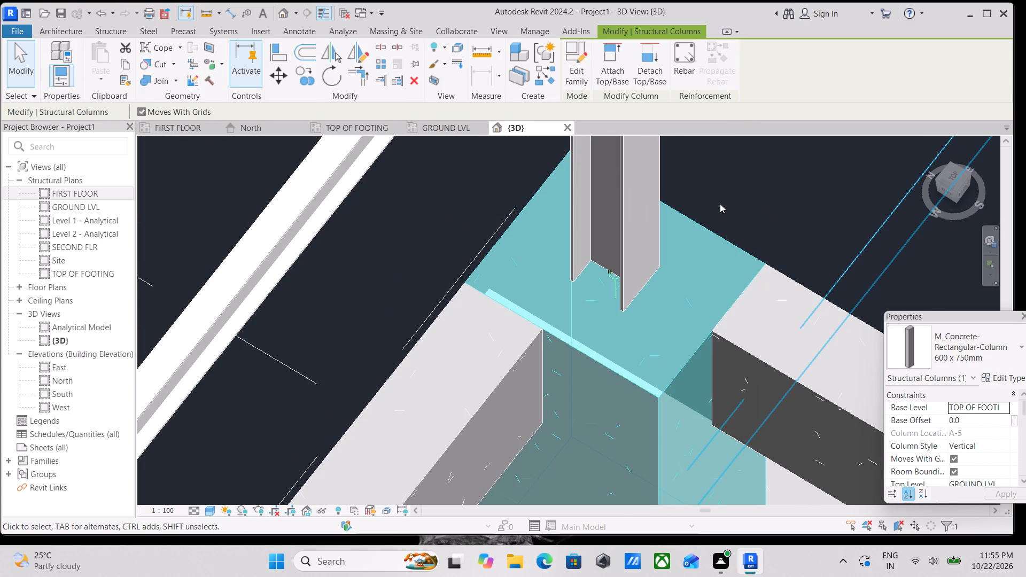
scroll(713, 202, down, 3)
key(Escape)
scroll(713, 205, down, 6)
middle_drag(717, 205, 647, 258)
scroll(650, 258, up, 1)
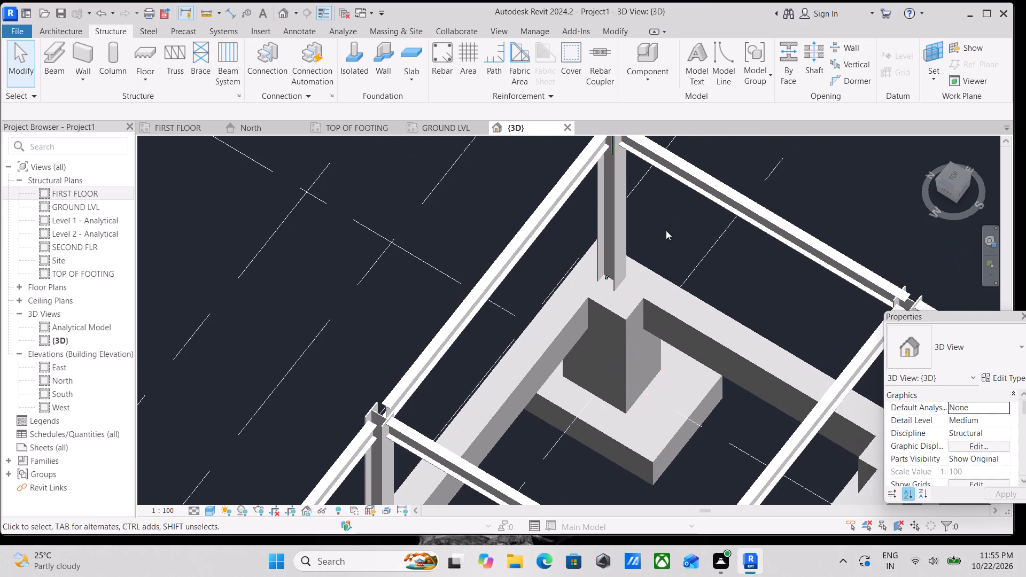
drag(666, 230, 612, 266)
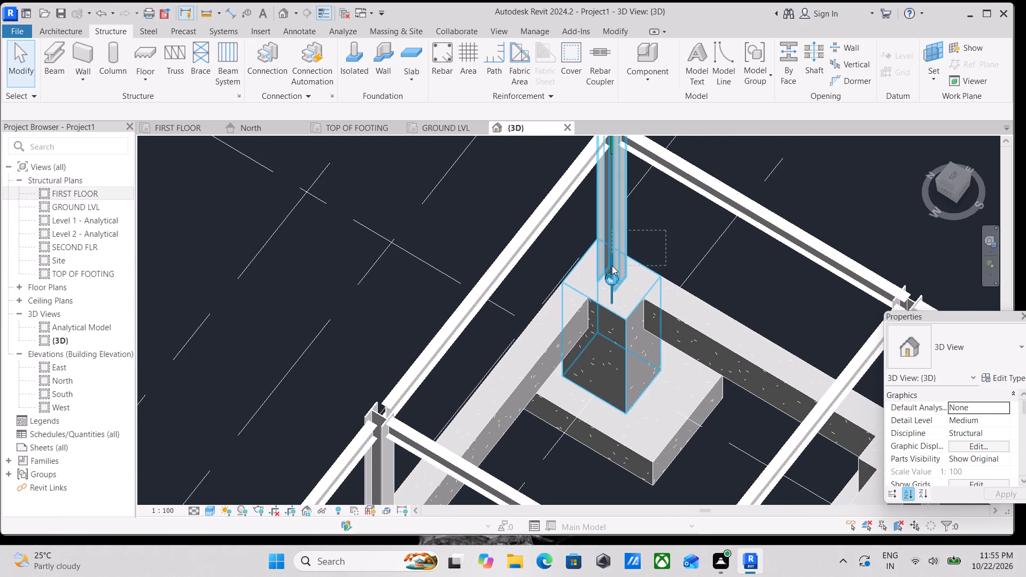
drag(612, 266, 613, 266)
scroll(639, 197, down, 4)
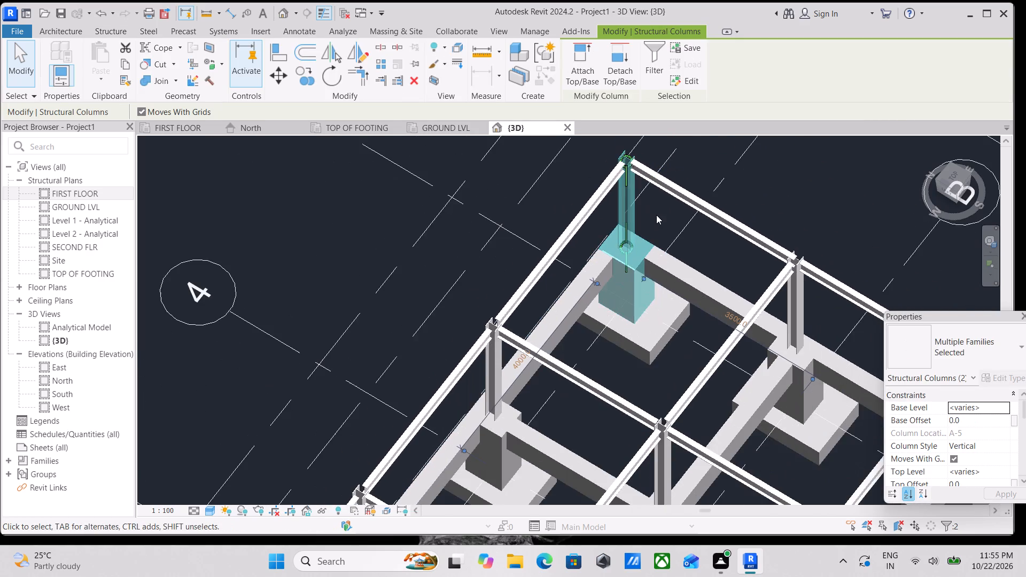
scroll(658, 213, down, 3)
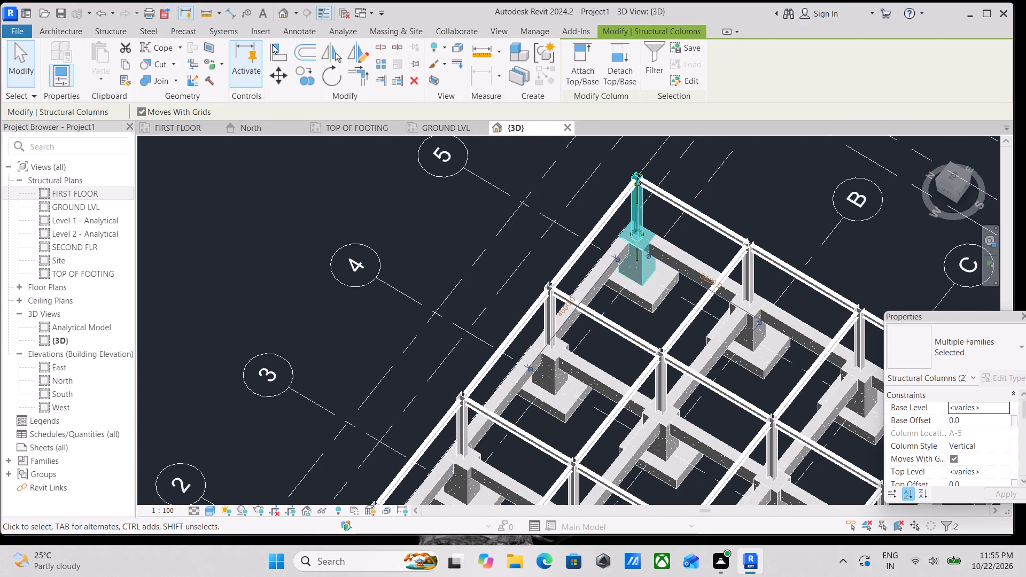
click(103, 32)
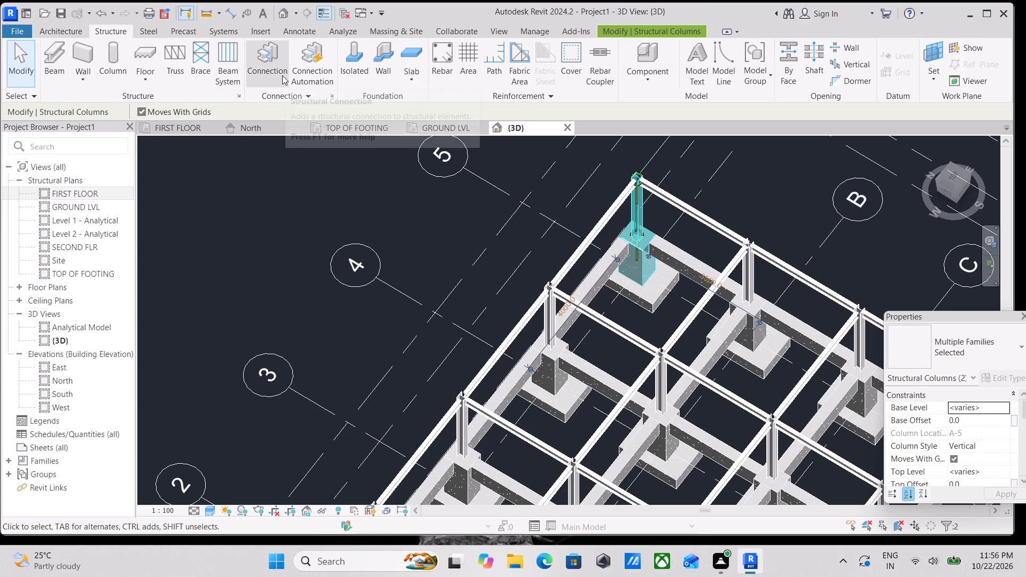
click(282, 75)
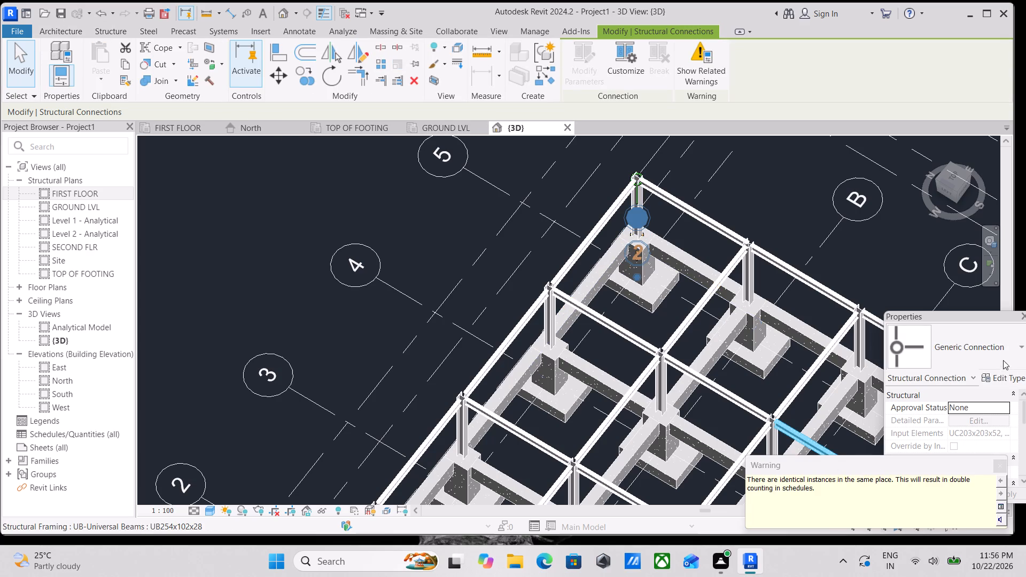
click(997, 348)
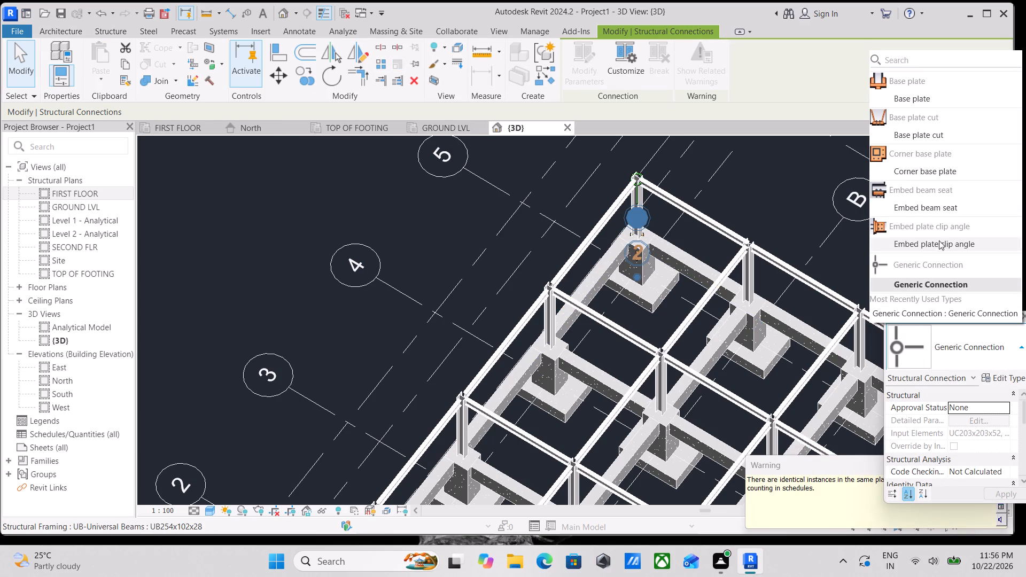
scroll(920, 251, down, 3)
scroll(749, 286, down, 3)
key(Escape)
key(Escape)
Examine the connection at the base of the A-5 steel column close up.
scroll(724, 315, down, 2)
middle_drag(720, 300, 707, 246)
scroll(681, 201, up, 7)
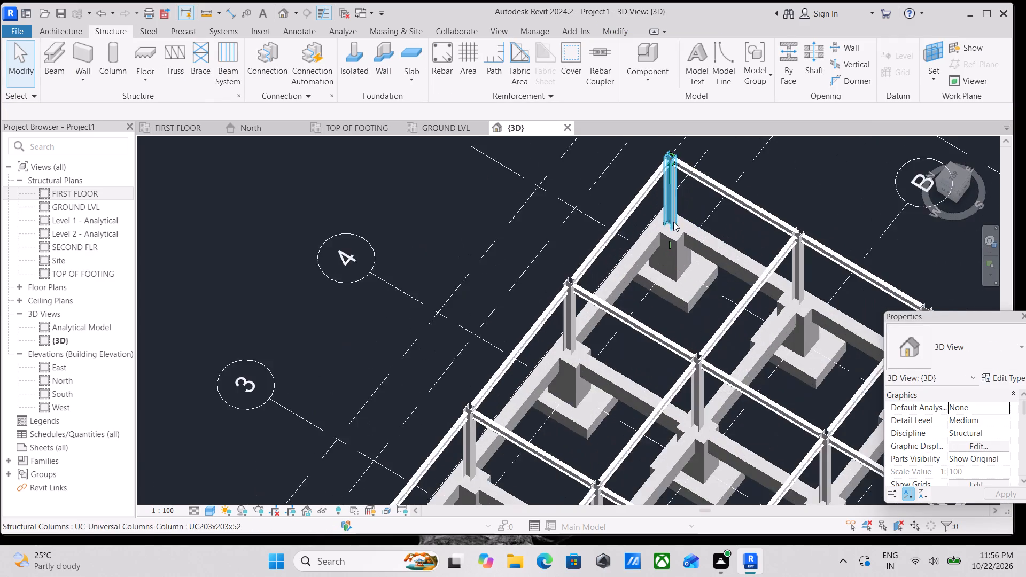
scroll(673, 222, up, 4)
key(Escape)
key(Escape)
scroll(681, 159, up, 6)
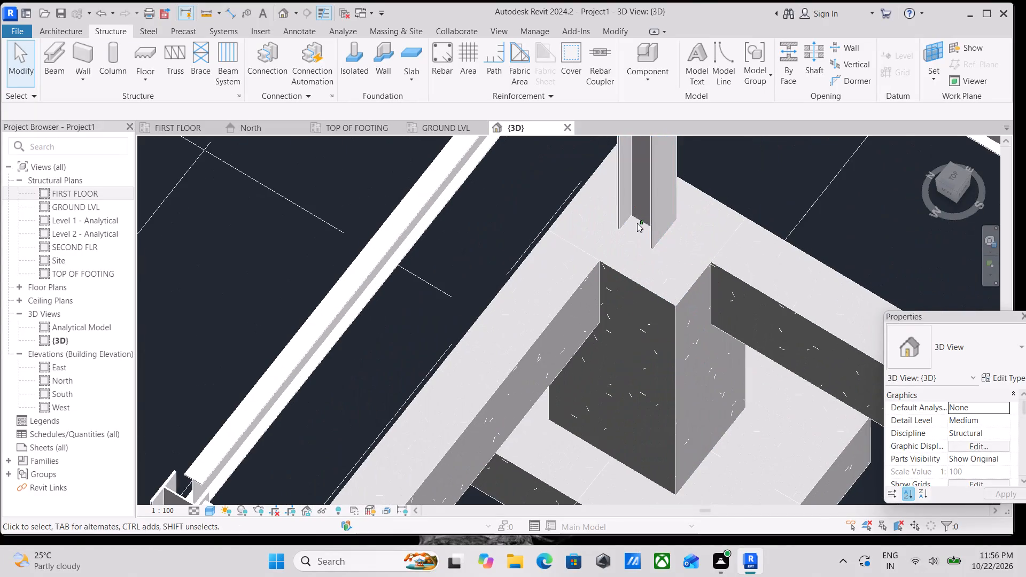
click(640, 223)
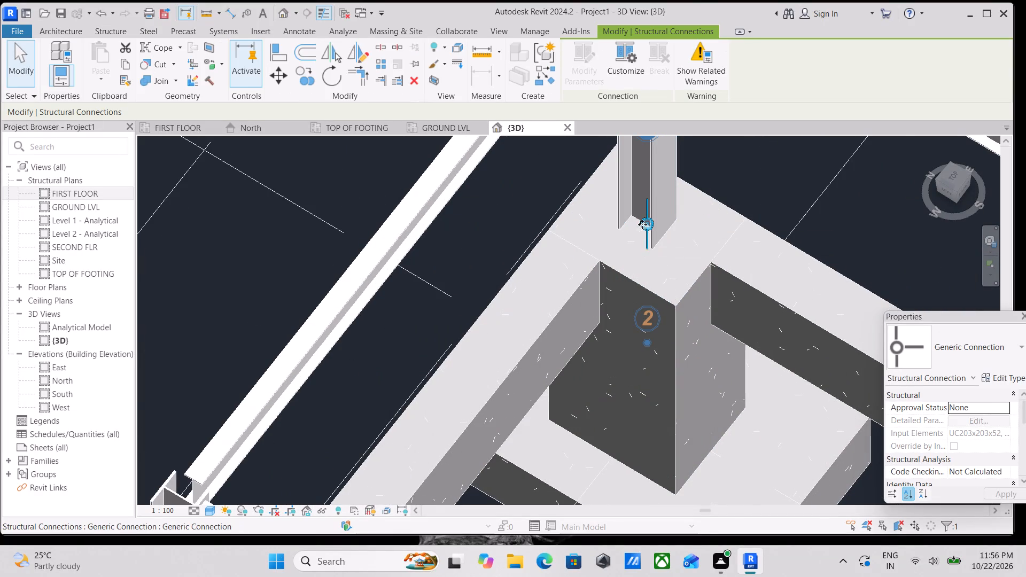
key(Escape)
scroll(667, 247, down, 3)
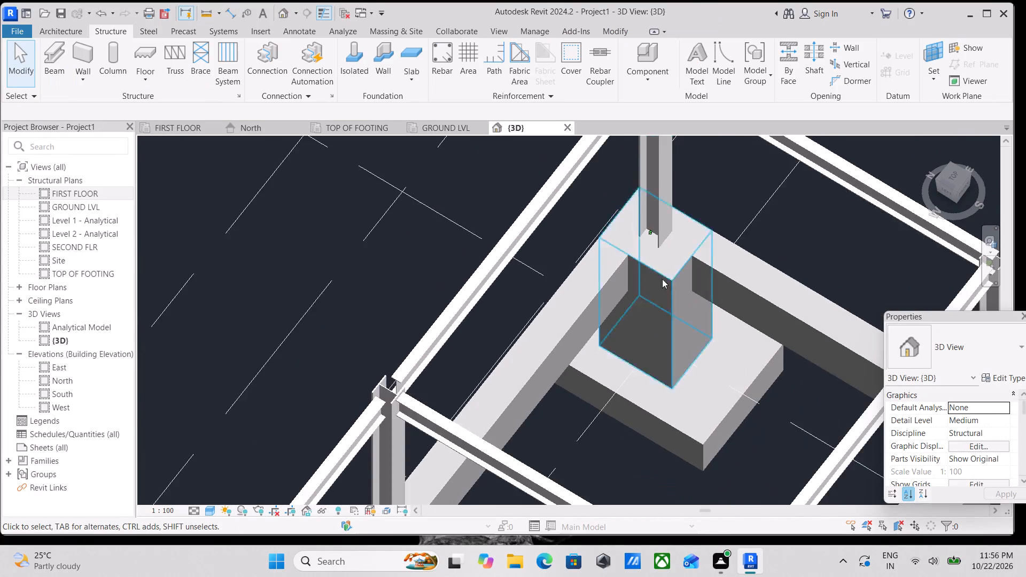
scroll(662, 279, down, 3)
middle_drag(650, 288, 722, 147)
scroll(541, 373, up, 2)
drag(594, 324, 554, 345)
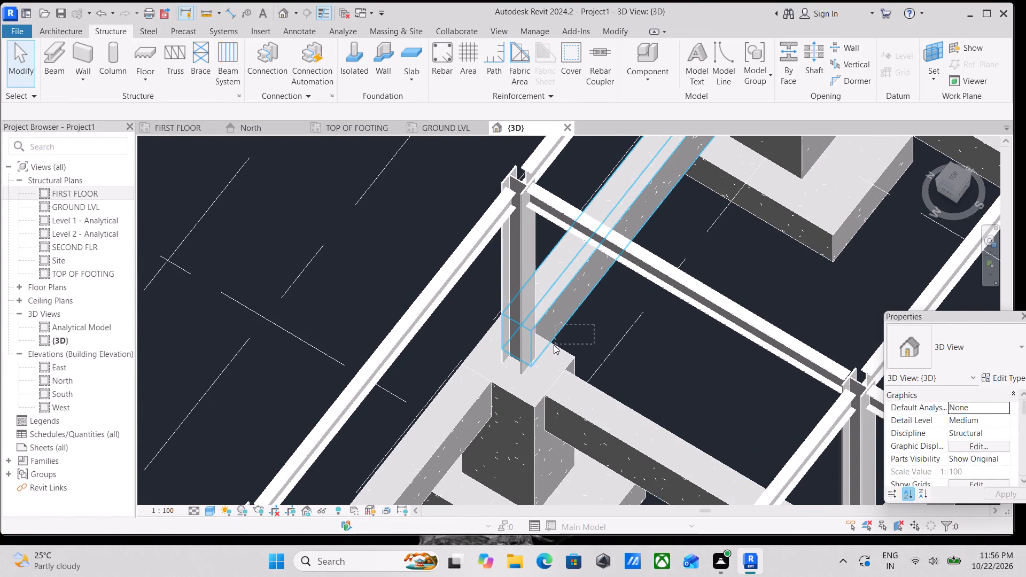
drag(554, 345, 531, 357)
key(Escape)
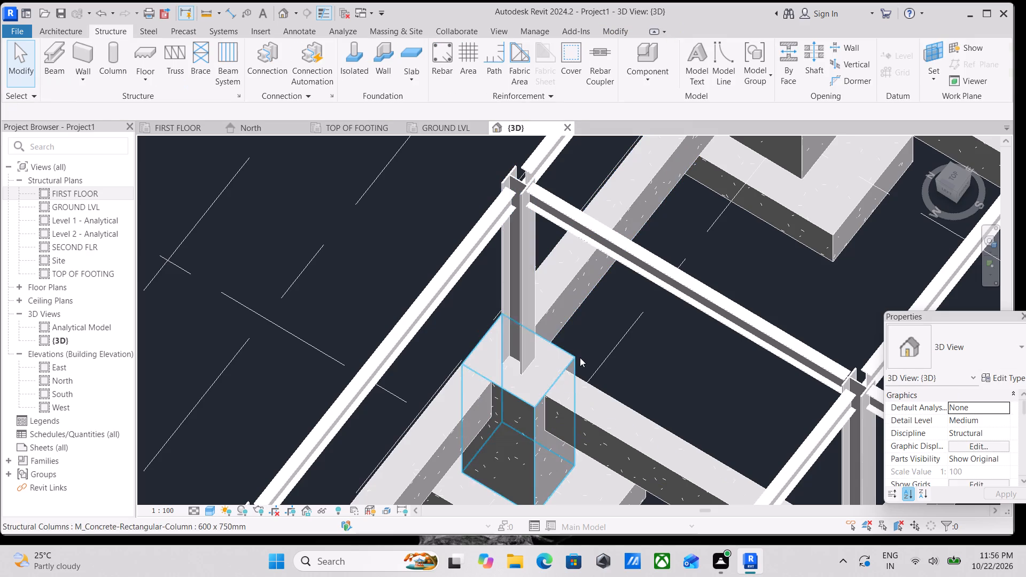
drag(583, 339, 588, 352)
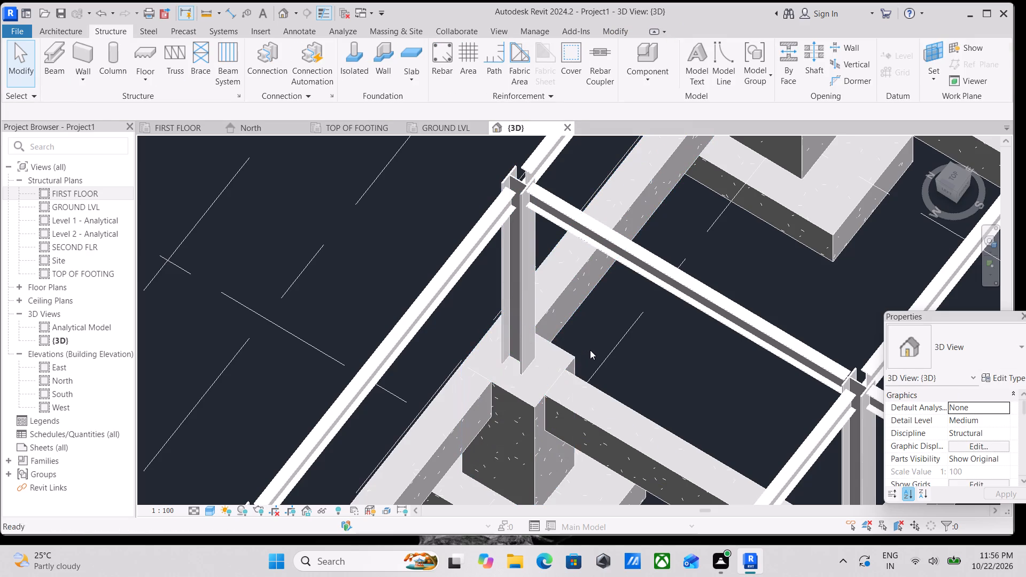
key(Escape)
Examine the whole frame and its column bases from the side, front and back.
scroll(592, 349, down, 5)
middle_drag(616, 339, 673, 275)
scroll(633, 338, down, 3)
middle_drag(639, 307, 691, 223)
scroll(615, 329, down, 8)
scroll(631, 334, up, 1)
middle_drag(631, 334, 729, 232)
click(958, 195)
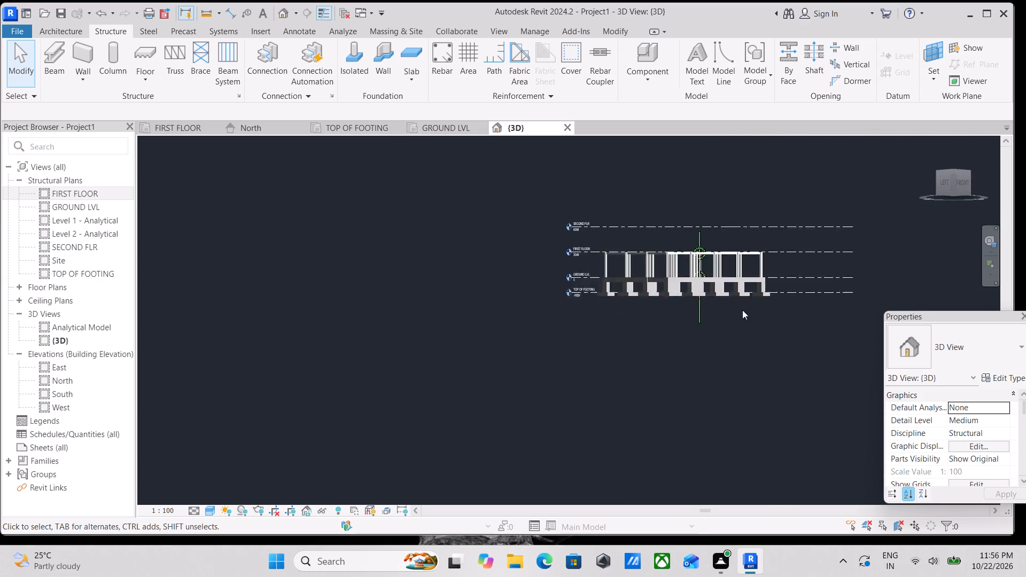
scroll(716, 309, up, 7)
scroll(527, 368, up, 3)
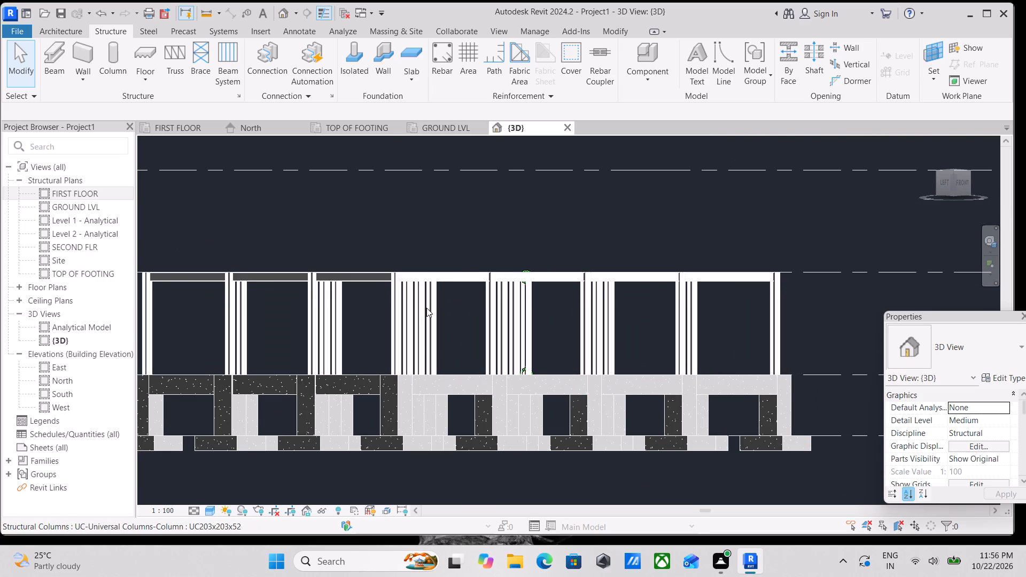
scroll(428, 311, down, 3)
shift+middle_drag(452, 338, 343, 420)
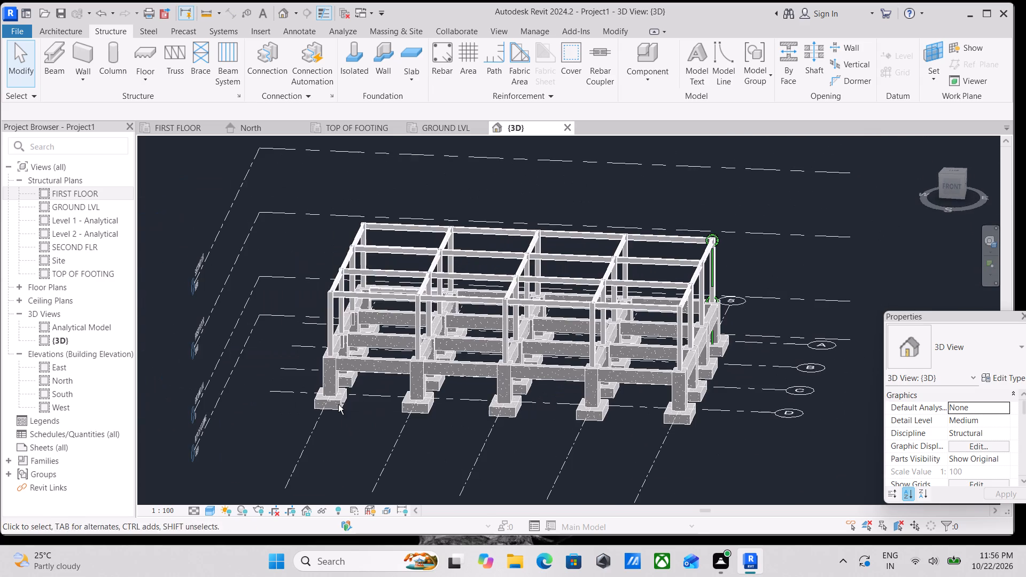
scroll(341, 362, up, 9)
click(339, 330)
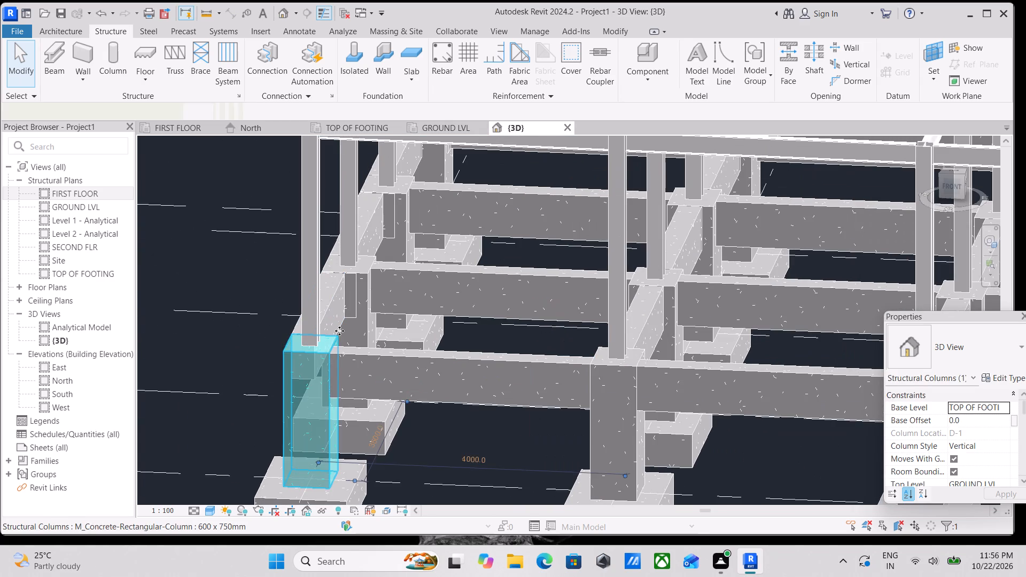
scroll(342, 331, down, 3)
key(Escape)
scroll(345, 333, down, 3)
middle_drag(369, 354, 389, 372)
scroll(410, 362, down, 3)
shift+middle_drag(409, 364, 506, 388)
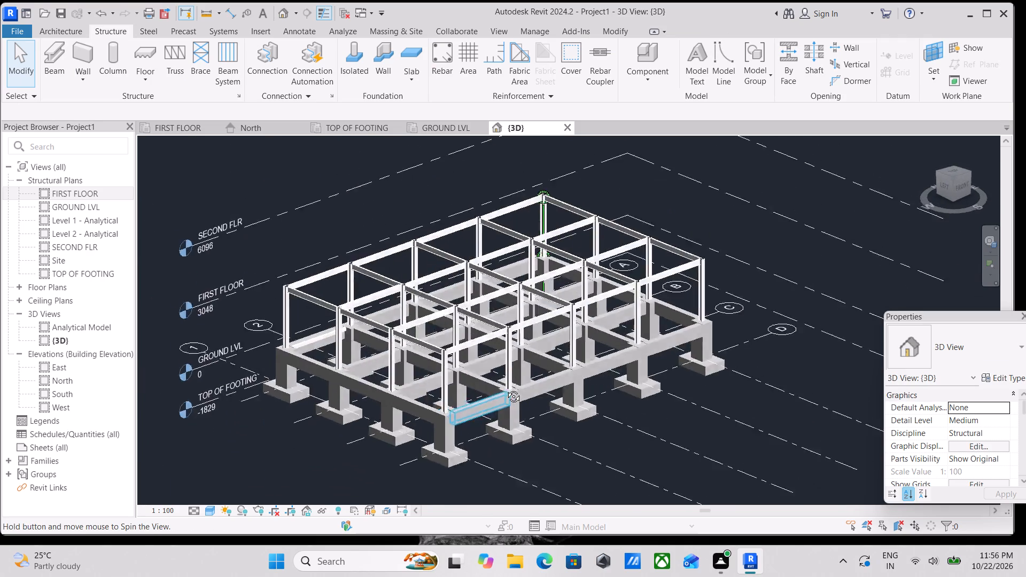
shift+middle_drag(506, 388, 394, 291)
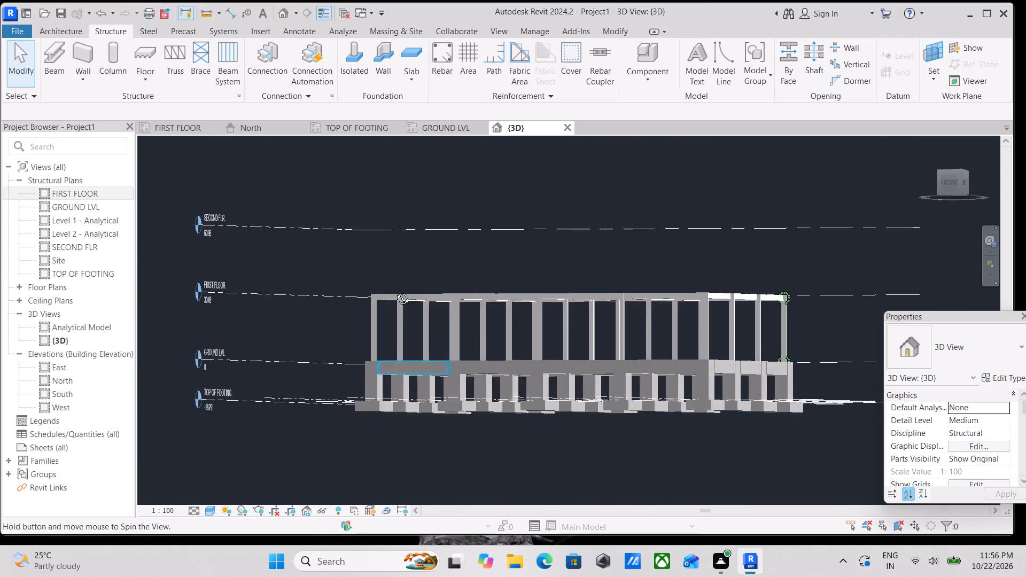
shift+middle_drag(394, 291, 376, 490)
shift+middle_drag(648, 387, 325, 385)
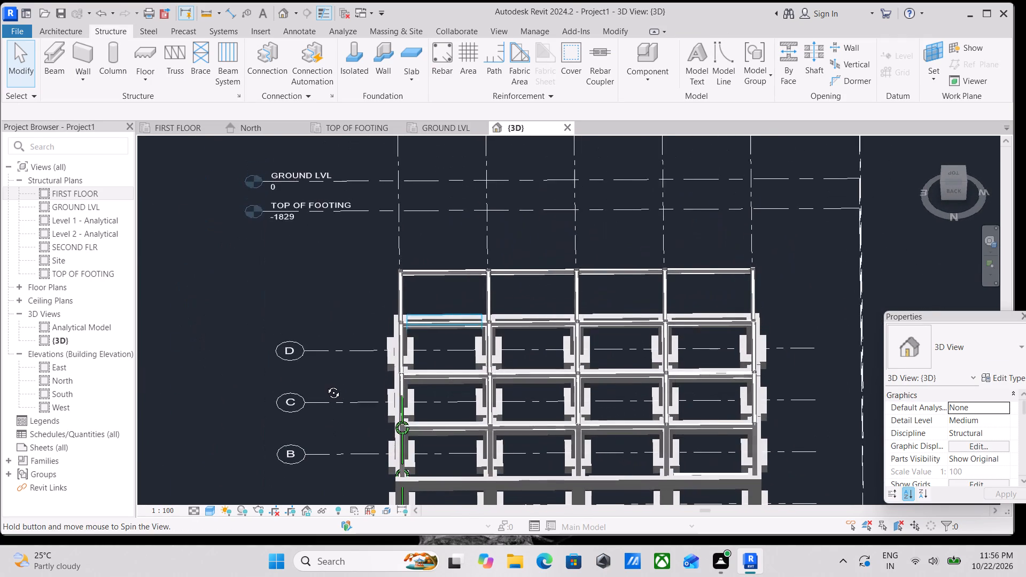
shift+middle_drag(325, 385, 325, 385)
shift+middle_drag(443, 298, 398, 295)
Place a structural connection between the steel column at grid corner D-5 and the beam running from it along grid D.
scroll(414, 249, up, 6)
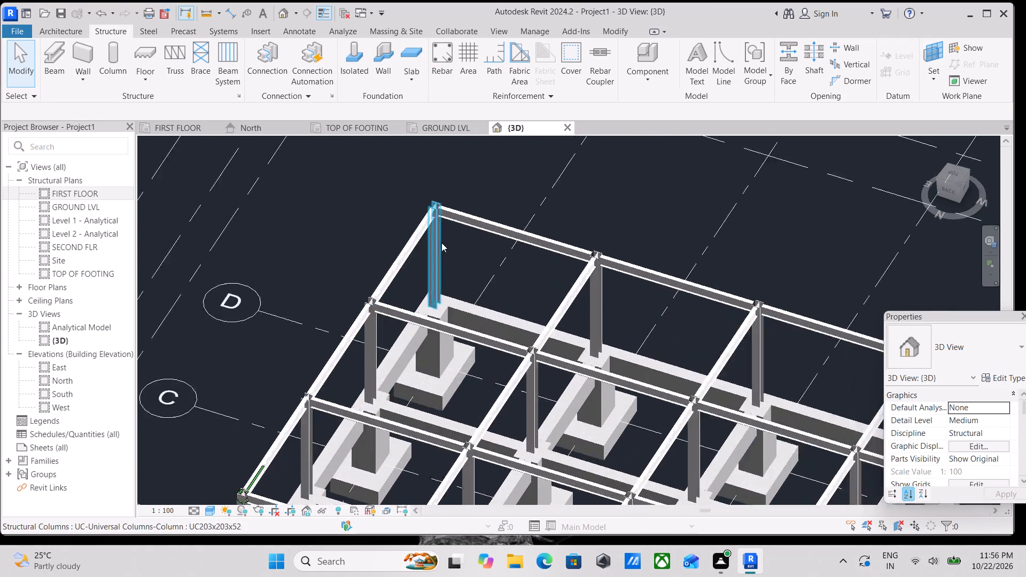
scroll(441, 243, up, 6)
drag(455, 221, 436, 181)
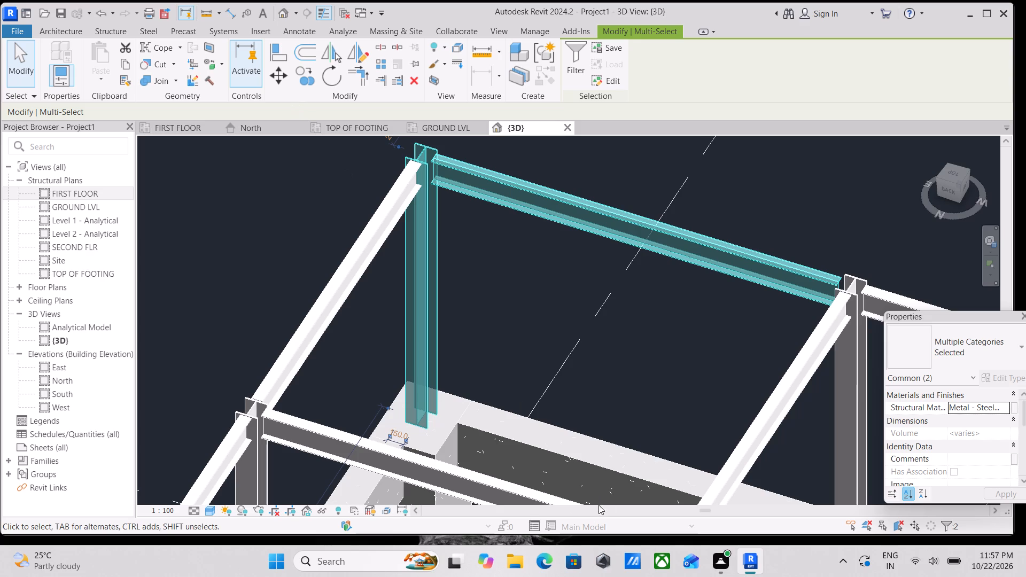
scroll(521, 247, up, 2)
middle_drag(452, 245, 481, 376)
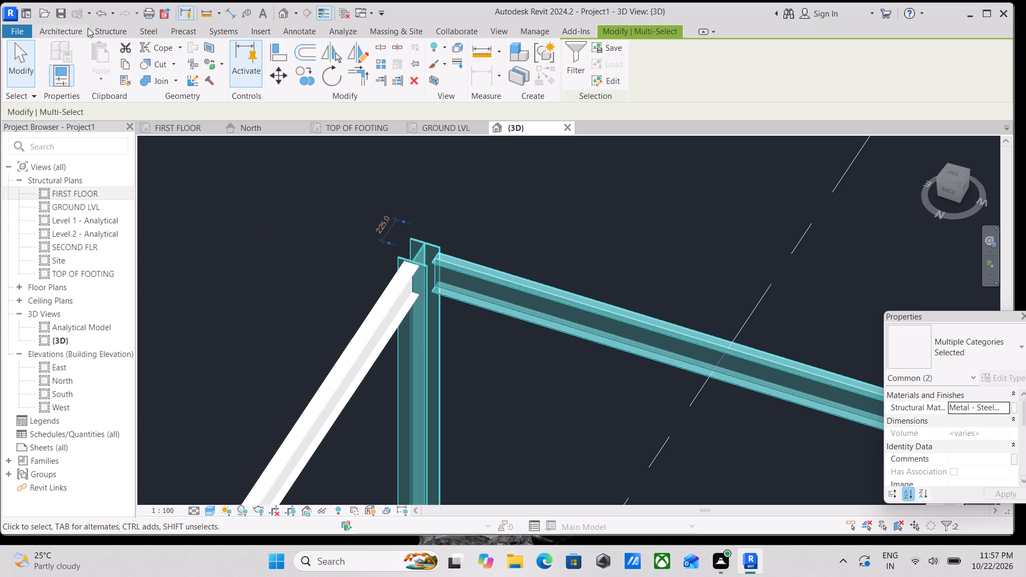
click(105, 27)
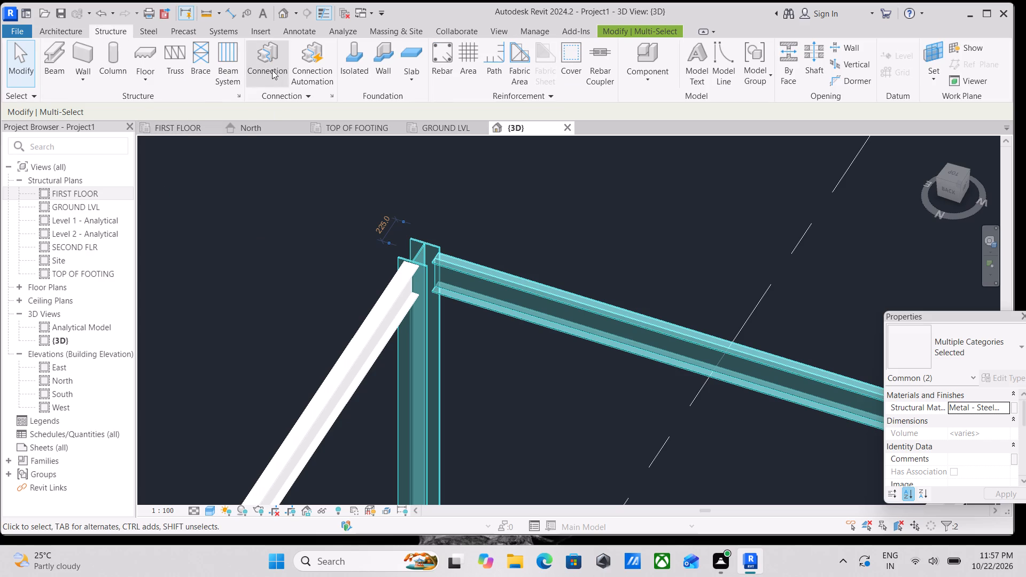
click(272, 70)
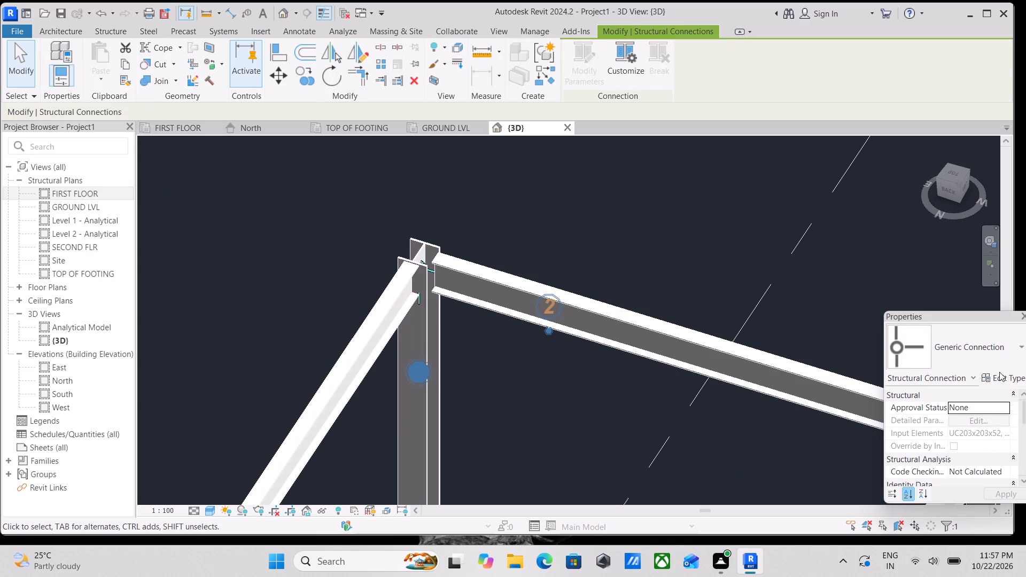
Set the new column-to-beam connection at grid corner D-5 to the Shear plate type.
click(994, 358)
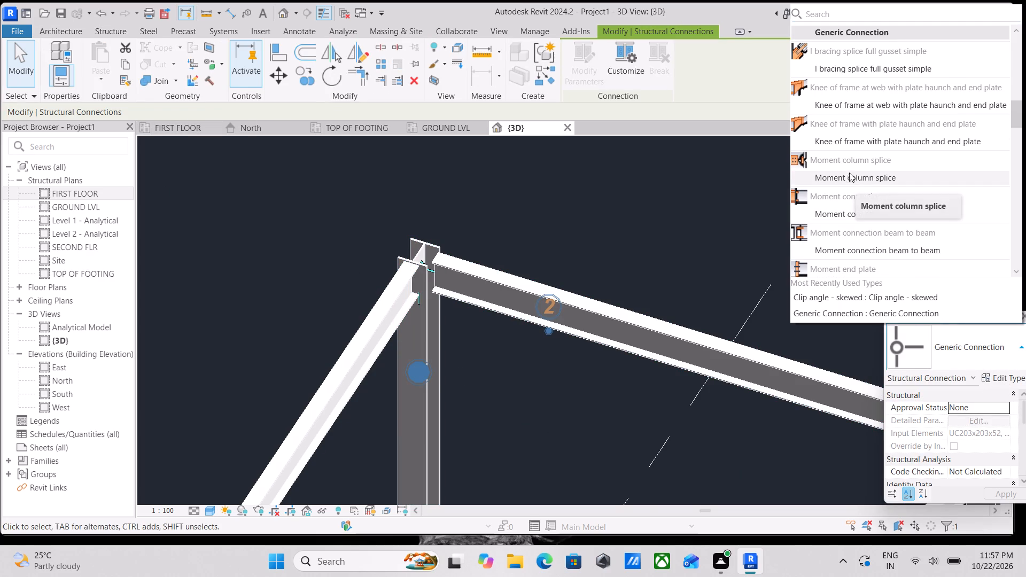
scroll(898, 271, down, 2)
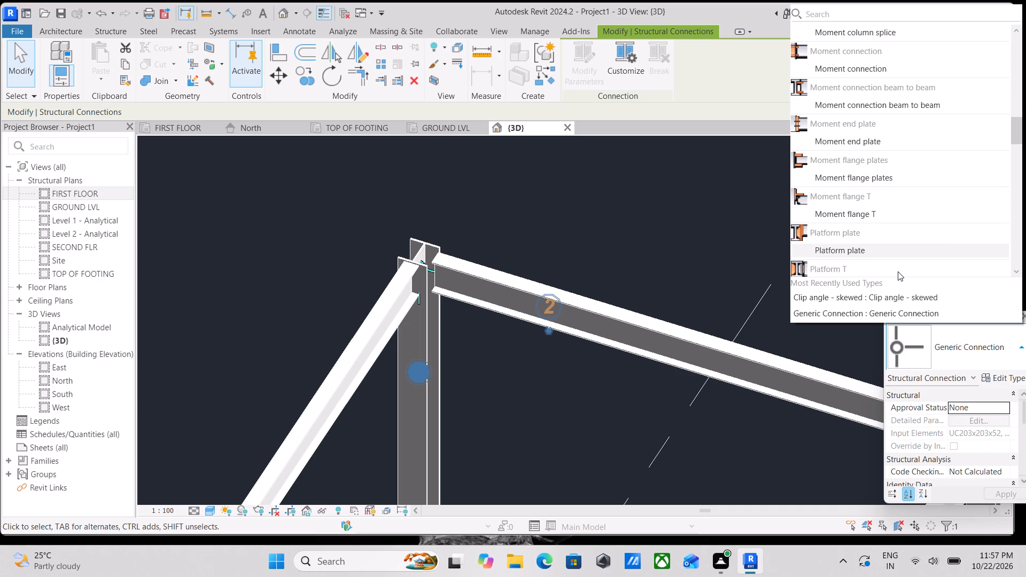
scroll(898, 271, down, 1)
scroll(872, 163, down, 4)
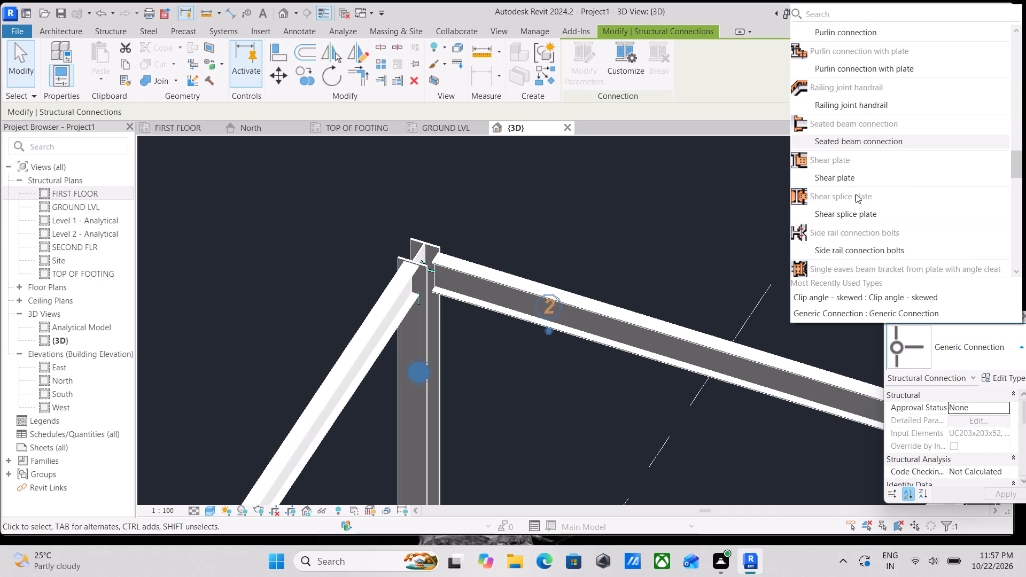
scroll(856, 194, down, 6)
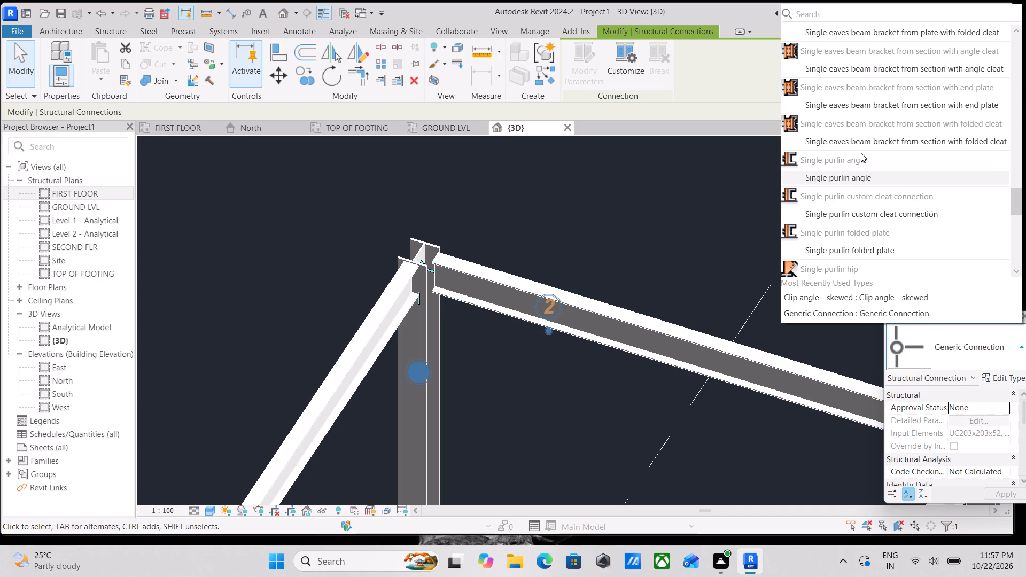
scroll(865, 141, up, 3)
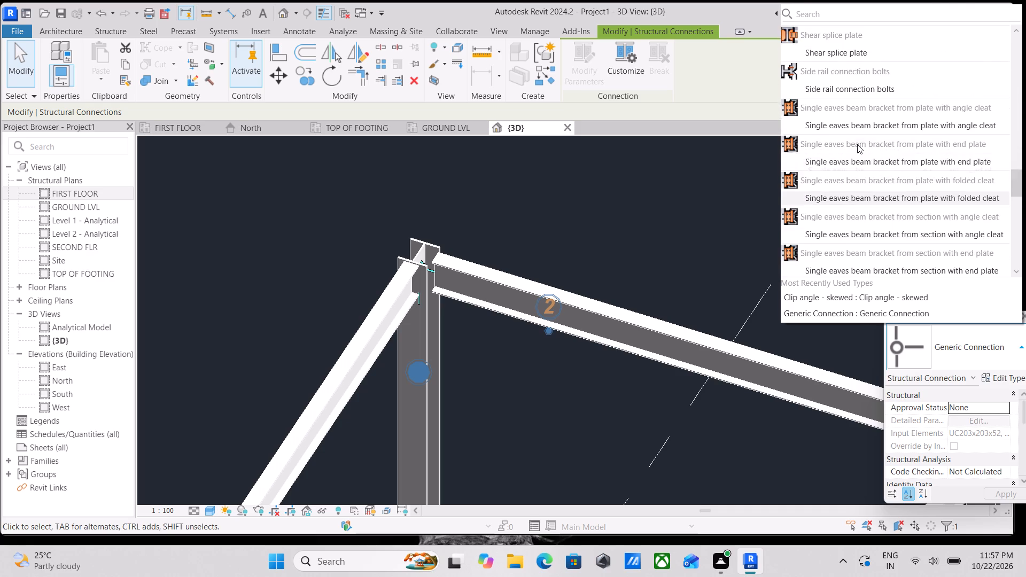
scroll(857, 144, up, 2)
click(823, 127)
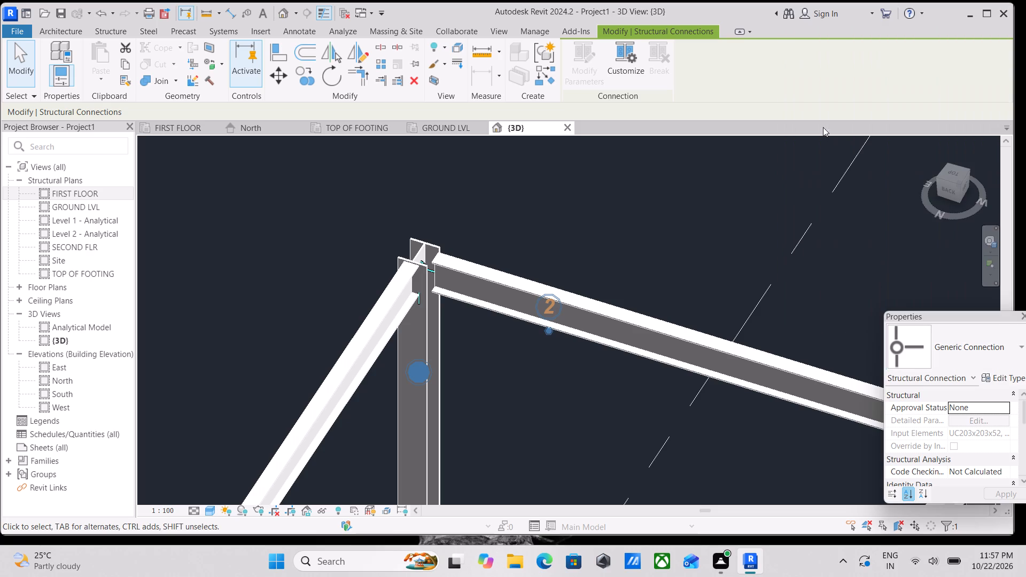
scroll(468, 293, up, 3)
scroll(392, 279, up, 7)
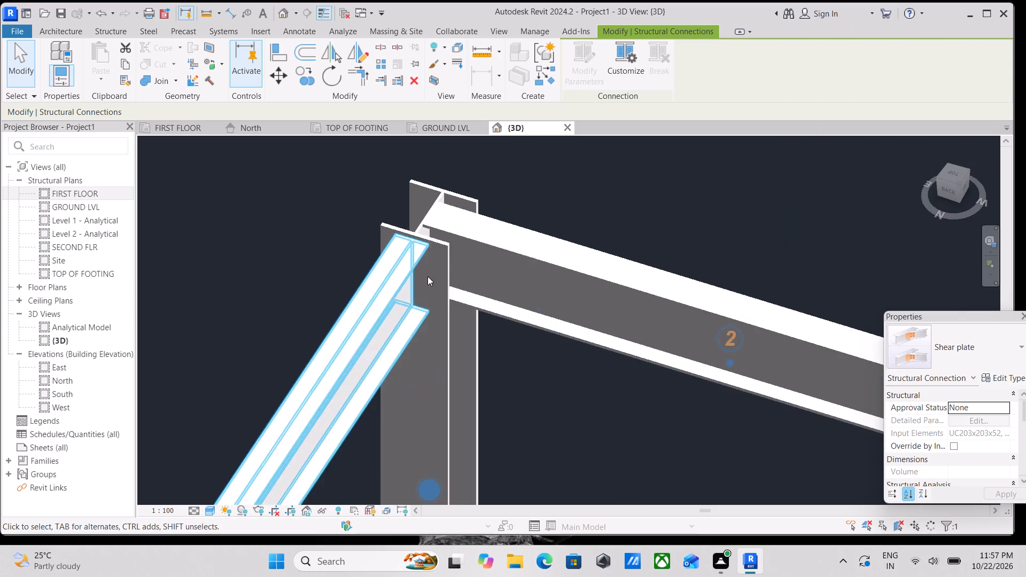
Examine the frame around the new shear plate connection at grid corner D-5 from different sides.
scroll(462, 228, down, 12)
scroll(468, 271, down, 1)
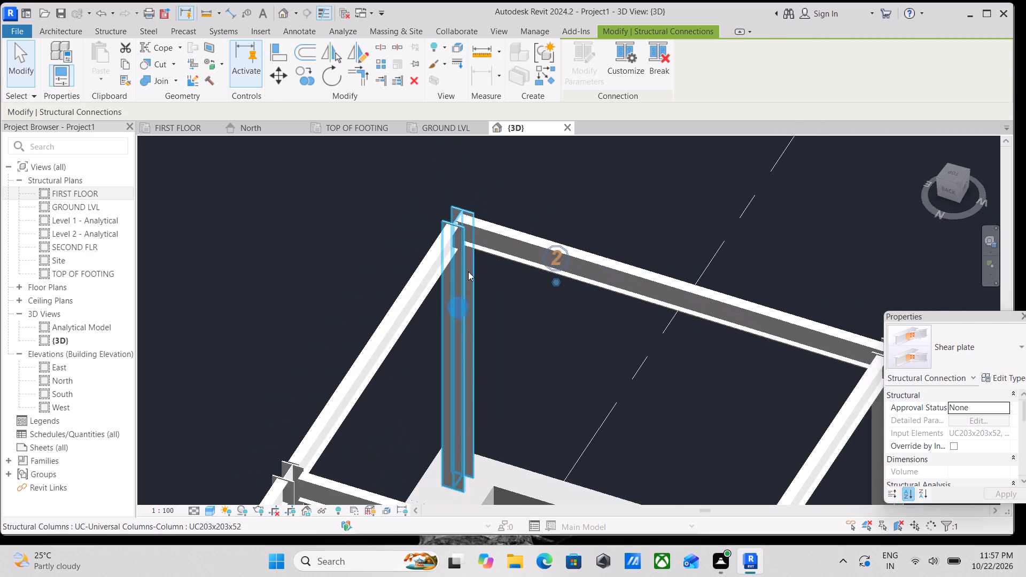
scroll(468, 271, down, 1)
middle_drag(468, 268, 504, 204)
scroll(523, 287, down, 5)
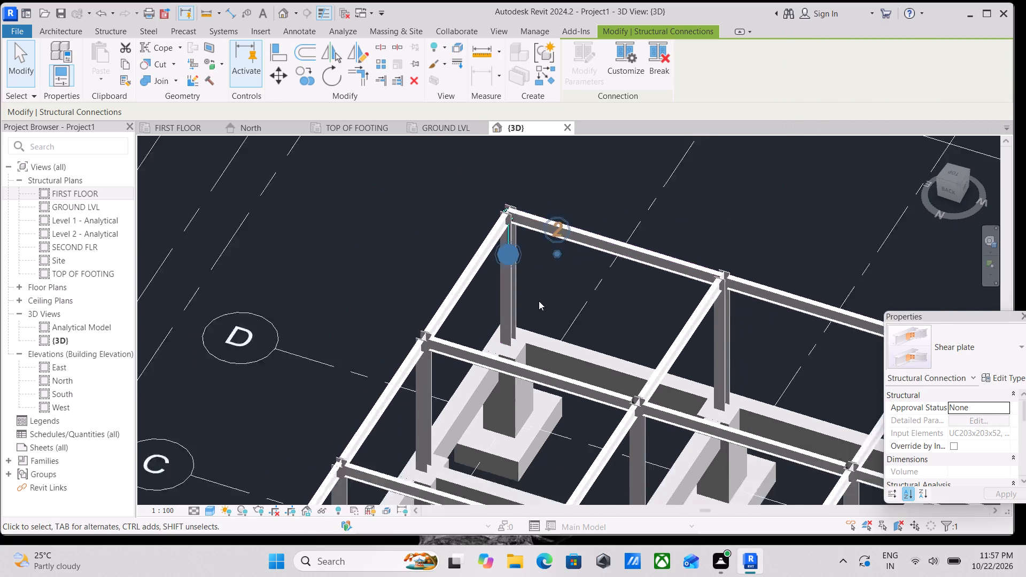
shift+middle_drag(539, 301, 663, 283)
scroll(651, 308, down, 3)
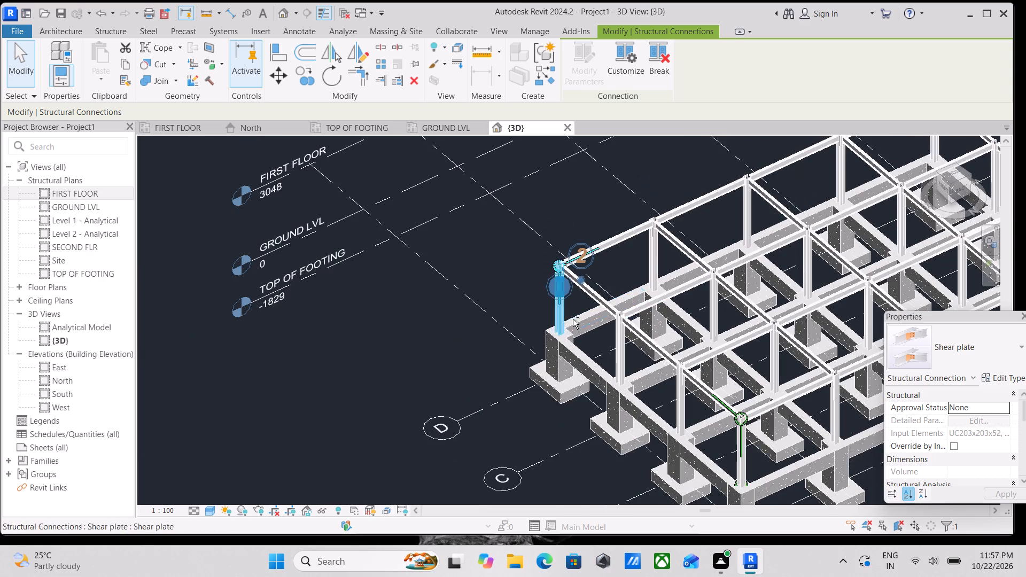
shift+middle_drag(573, 319, 659, 279)
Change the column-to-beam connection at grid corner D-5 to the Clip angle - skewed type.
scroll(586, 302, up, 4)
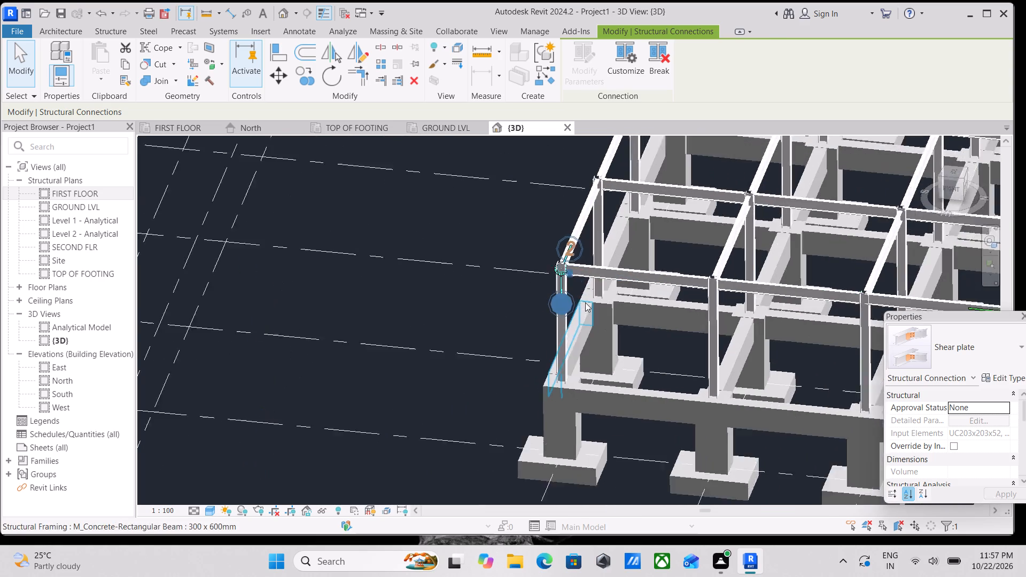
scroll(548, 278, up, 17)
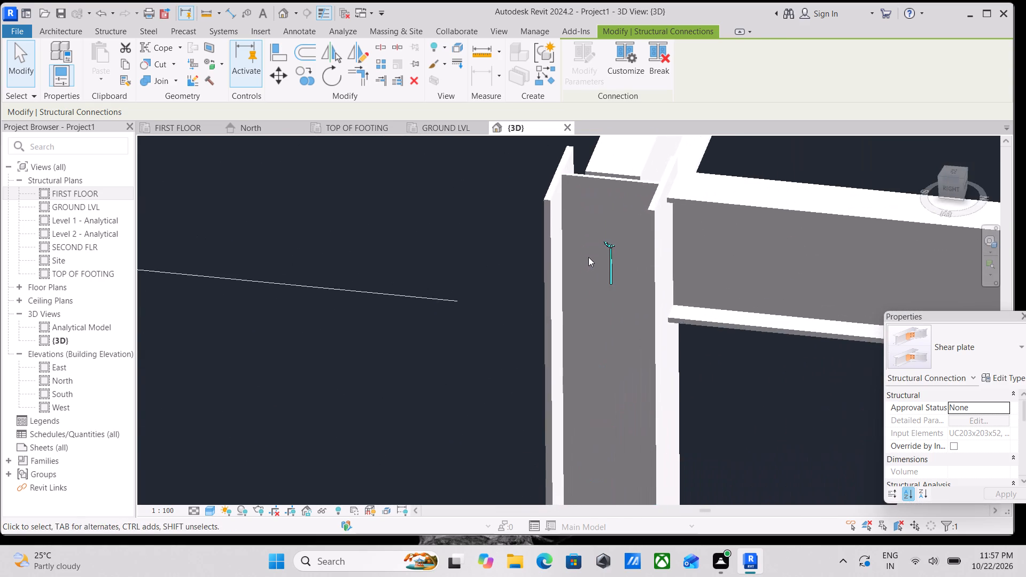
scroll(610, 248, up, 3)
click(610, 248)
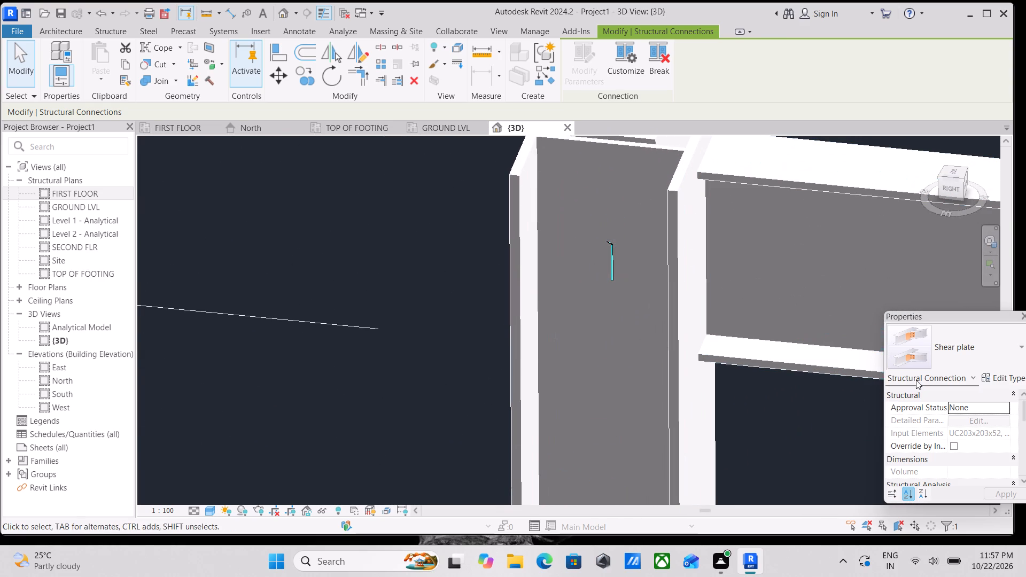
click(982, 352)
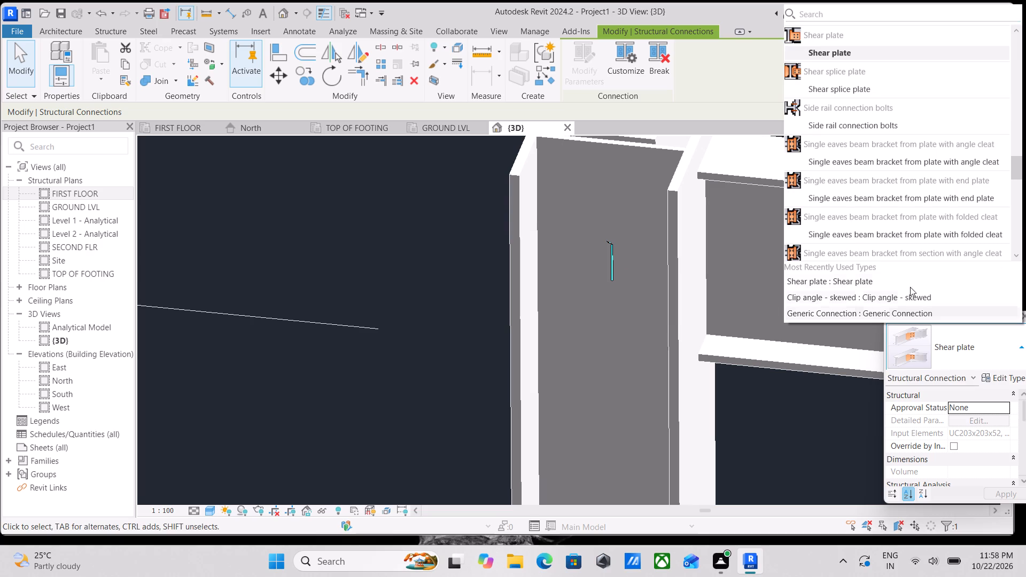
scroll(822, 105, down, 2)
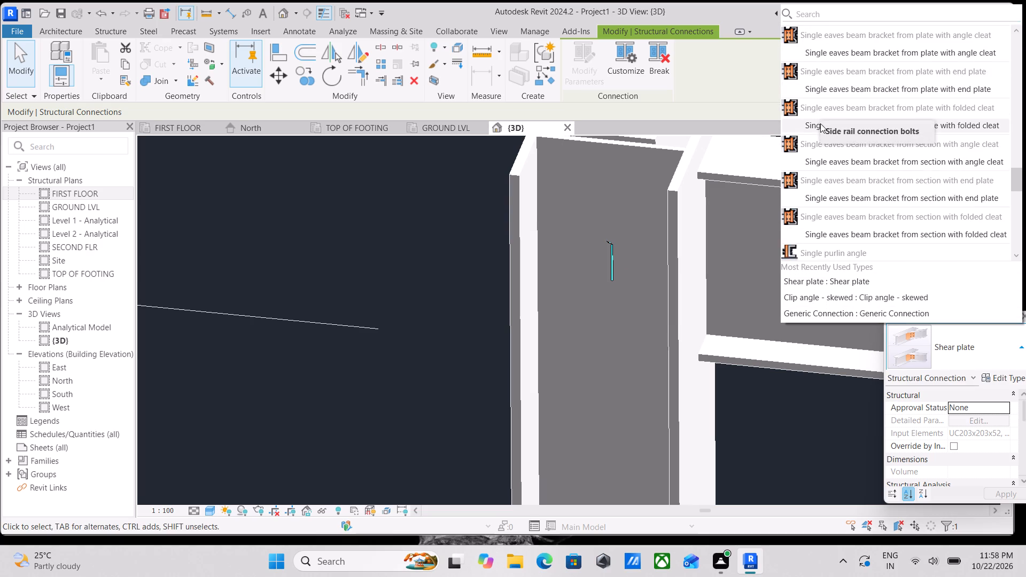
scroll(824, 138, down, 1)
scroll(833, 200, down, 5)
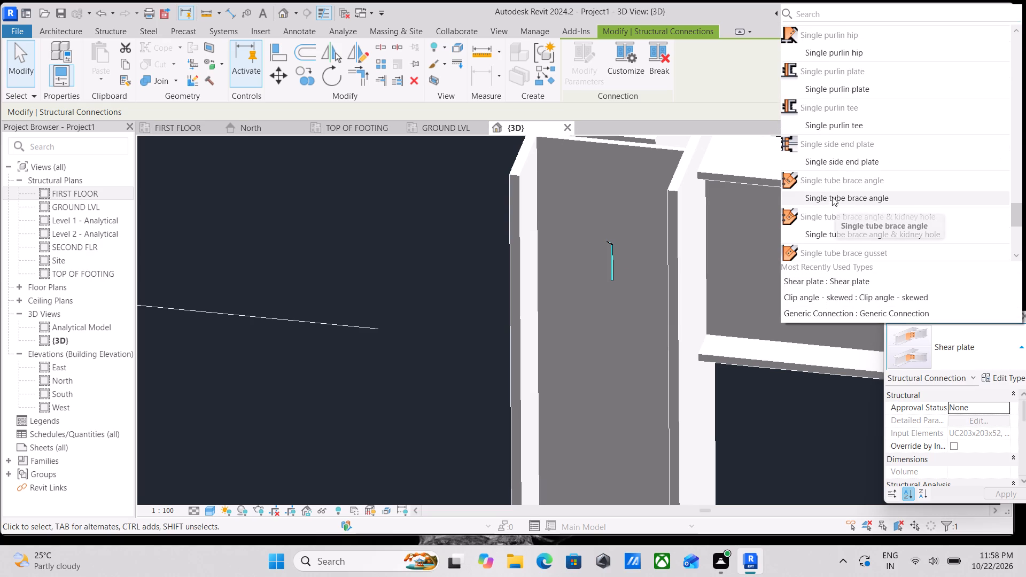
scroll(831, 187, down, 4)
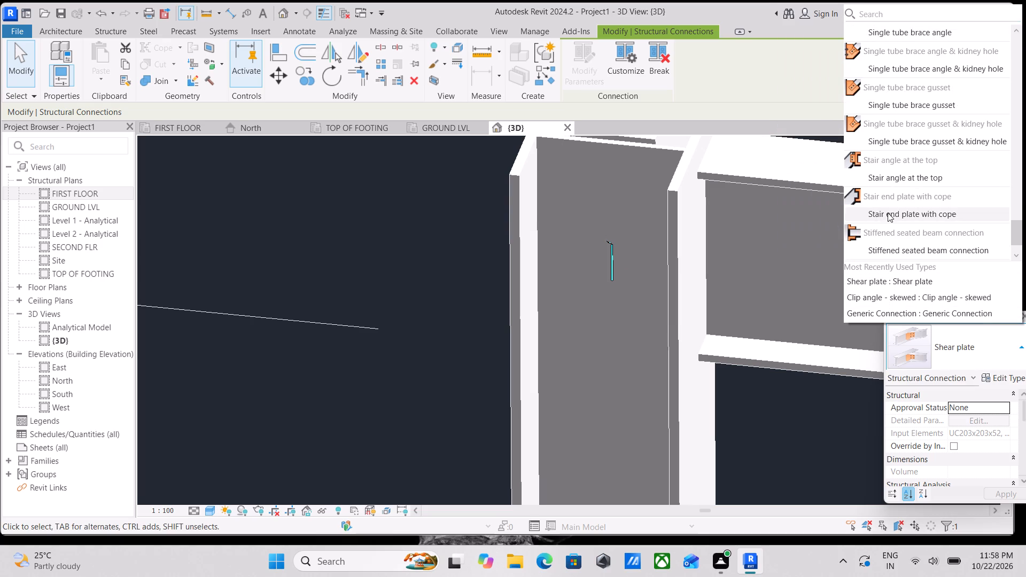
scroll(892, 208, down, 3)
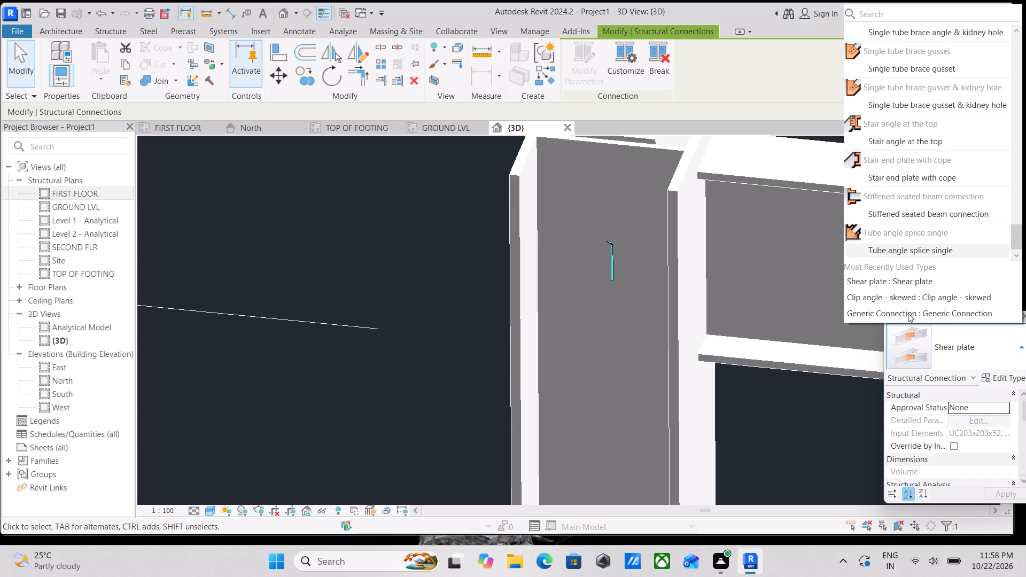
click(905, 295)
Examine the skewed clip angle connection at grid corner D-5 close up and from several sides.
scroll(659, 320, down, 6)
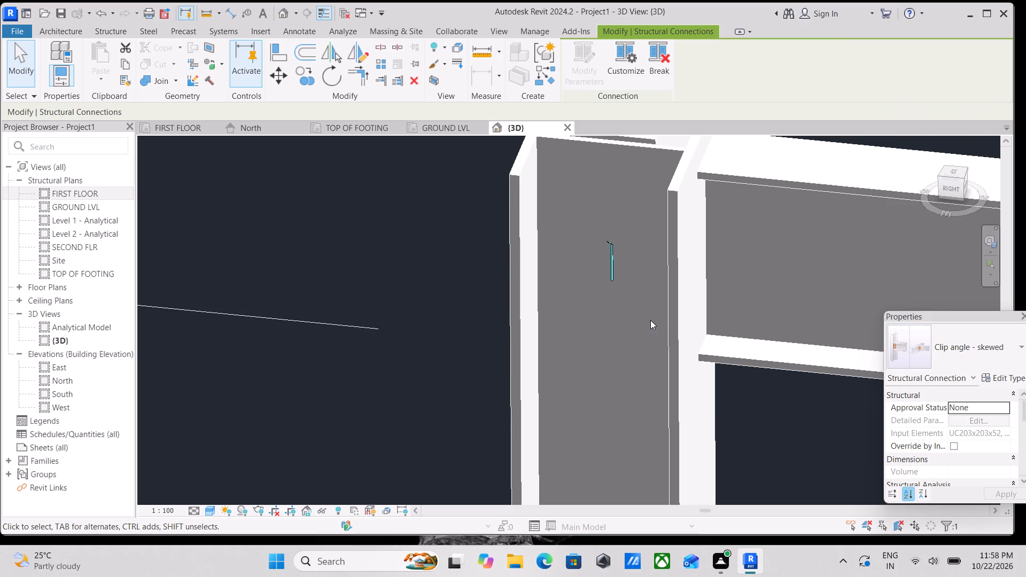
scroll(662, 318, down, 3)
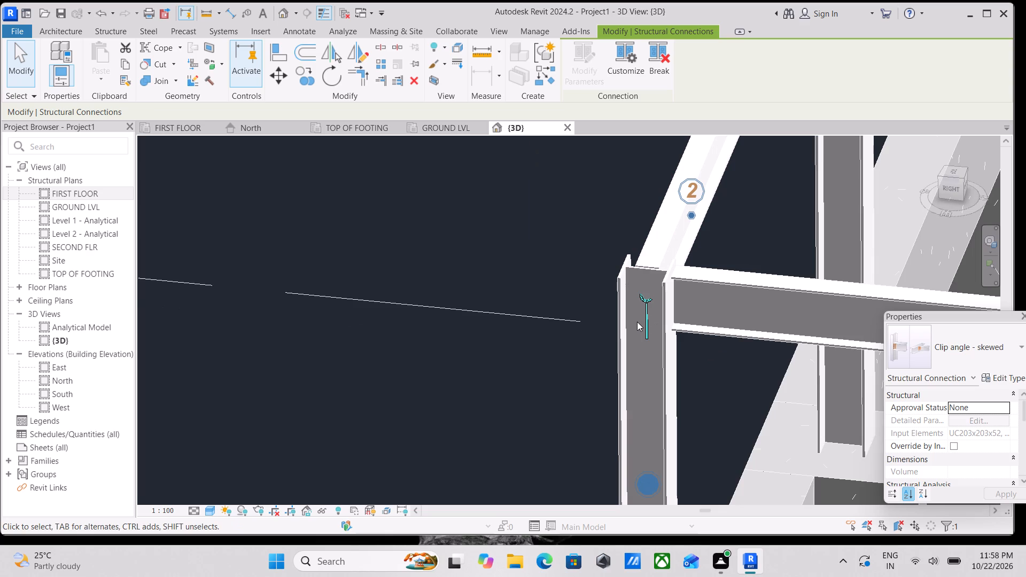
scroll(786, 293, down, 3)
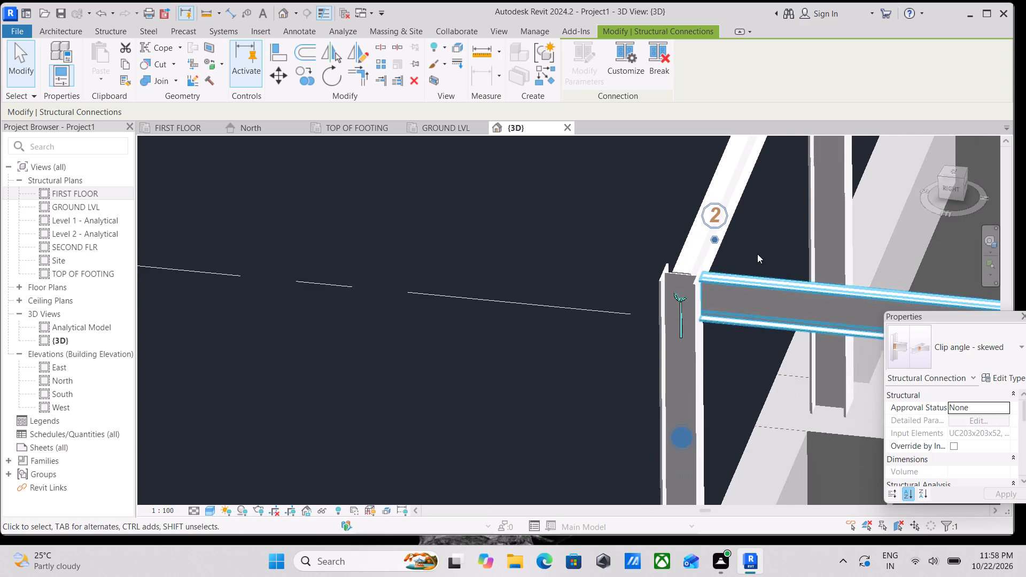
scroll(757, 254, down, 2)
shift+middle_drag(764, 239, 522, 279)
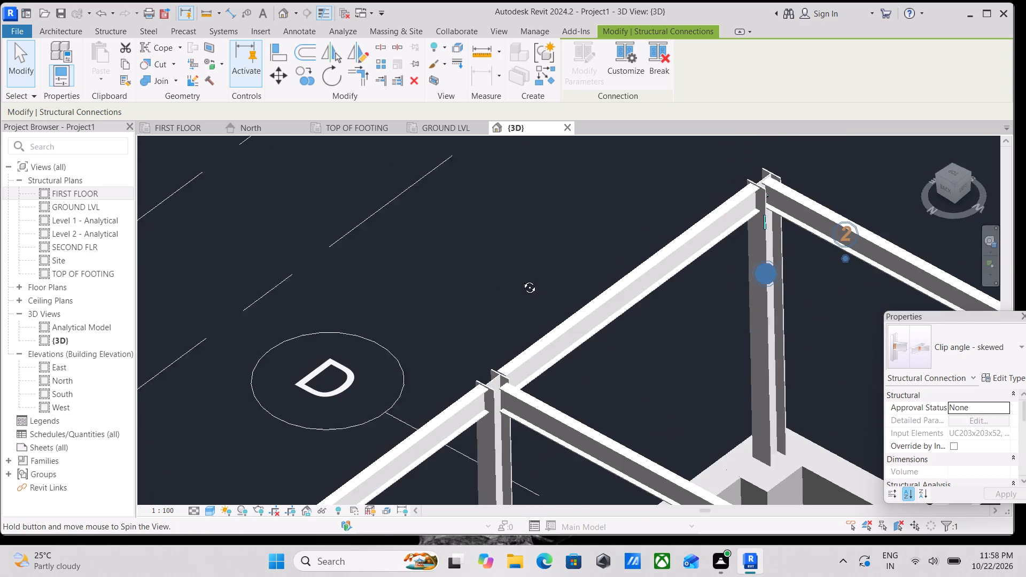
shift+middle_drag(522, 279, 520, 279)
scroll(742, 299, up, 2)
scroll(807, 219, up, 3)
key(Escape)
scroll(806, 208, up, 3)
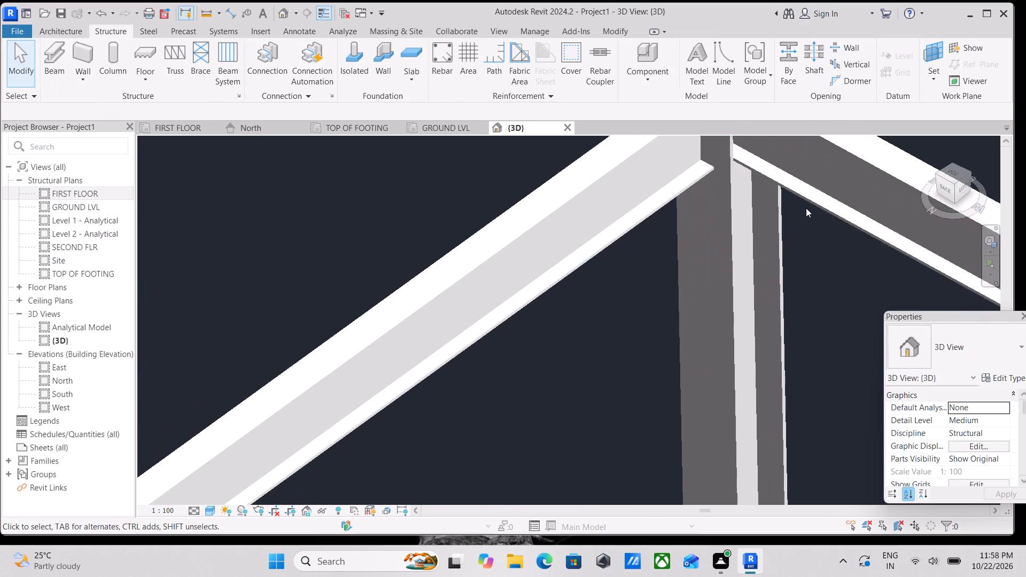
scroll(798, 217, down, 5)
shift+middle_drag(787, 243, 739, 264)
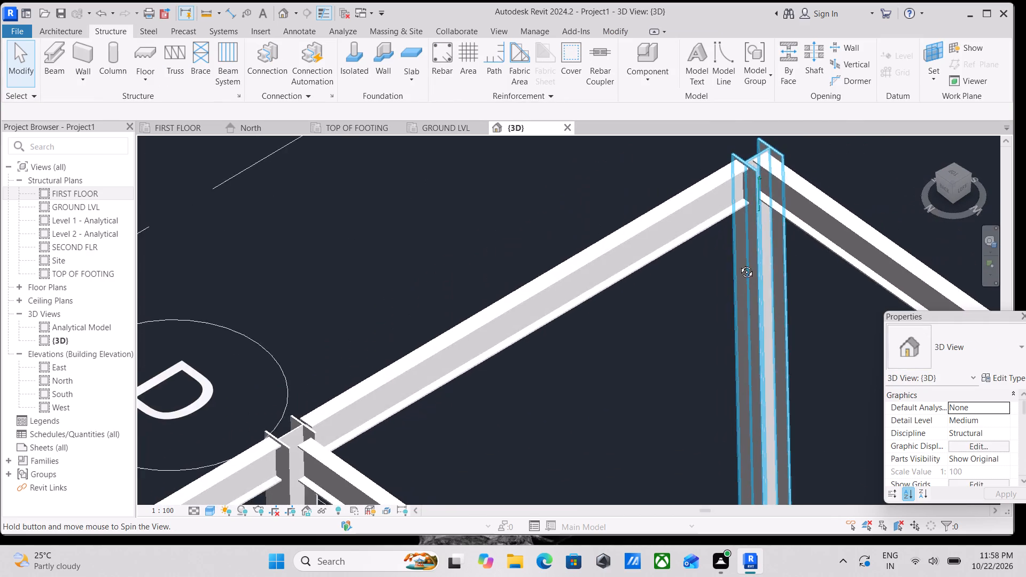
shift+middle_drag(739, 264, 757, 104)
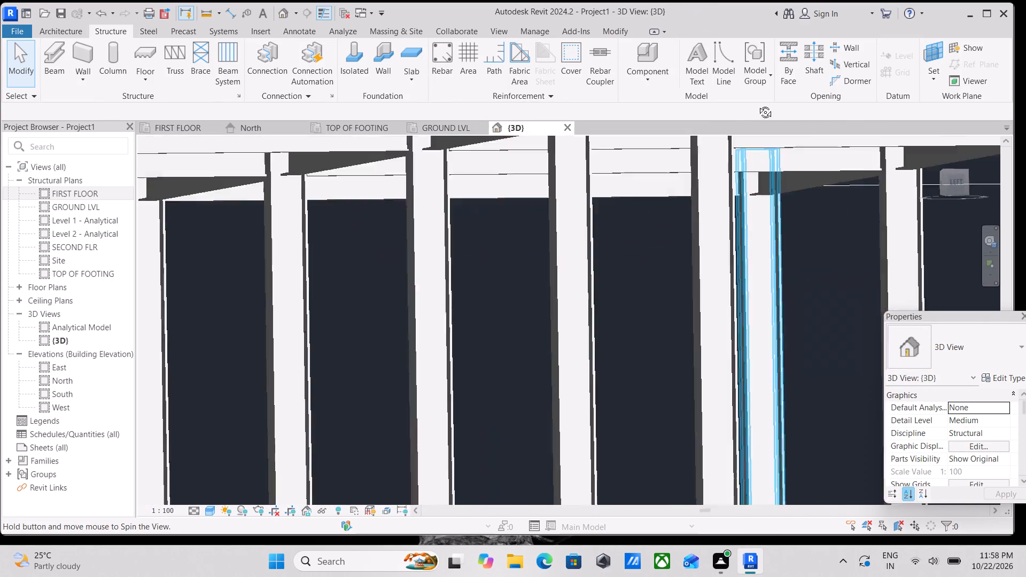
shift+middle_drag(757, 104, 468, 248)
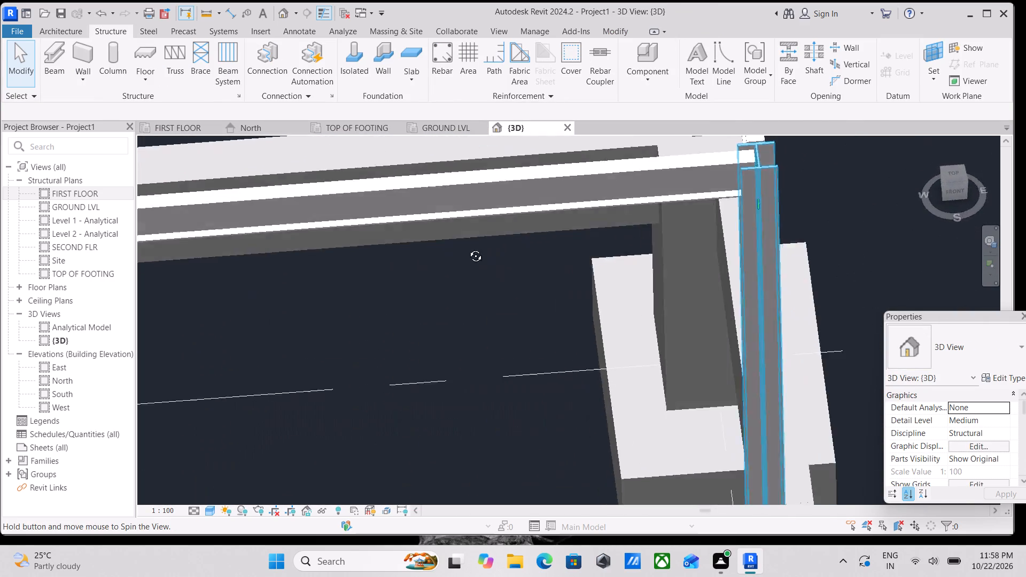
shift+middle_drag(468, 248, 332, 260)
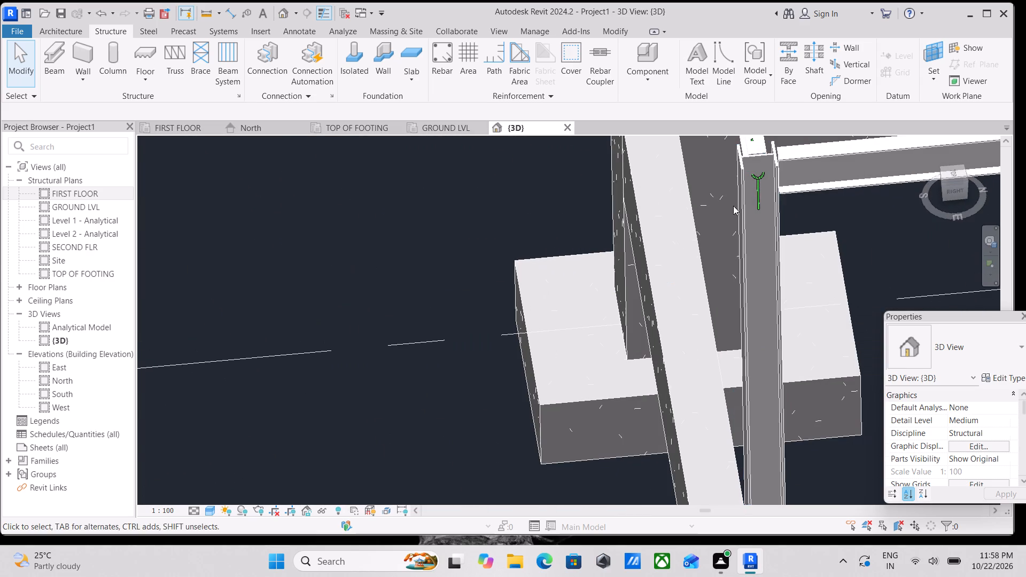
Change the column-to-beam connection at grid corner D-5 to the Clip angle type.
click(755, 189)
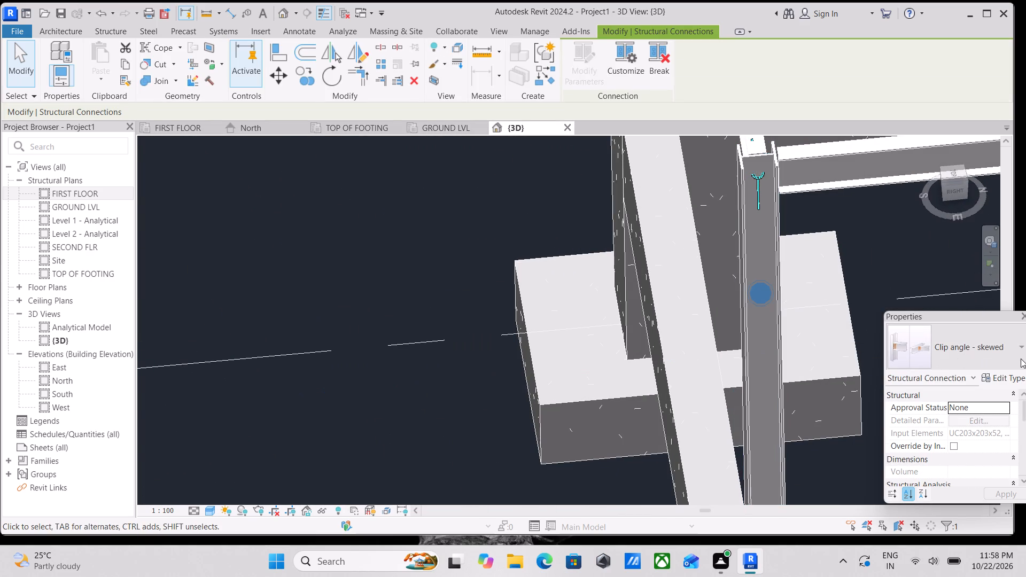
click(1021, 358)
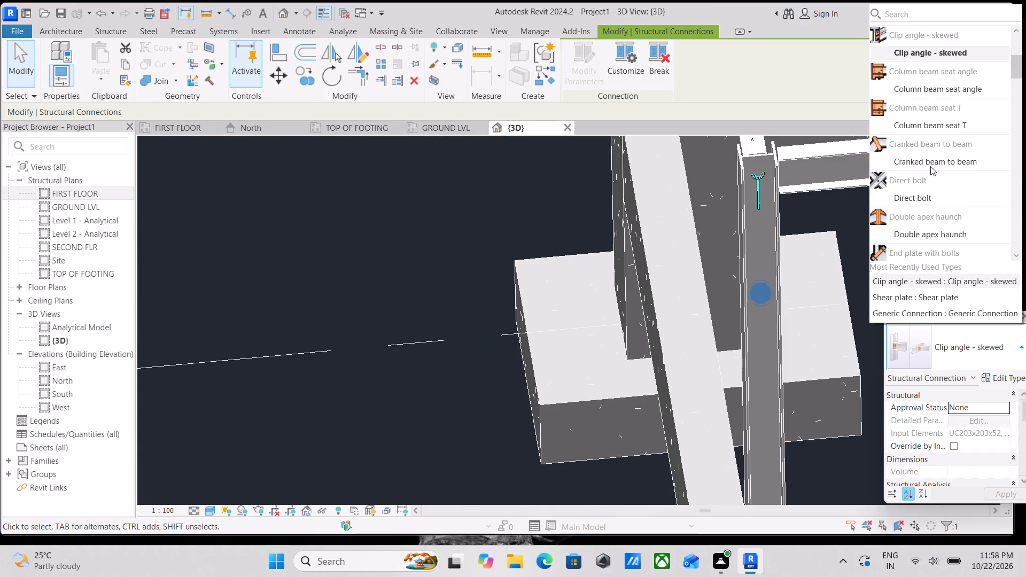
scroll(915, 59, up, 1)
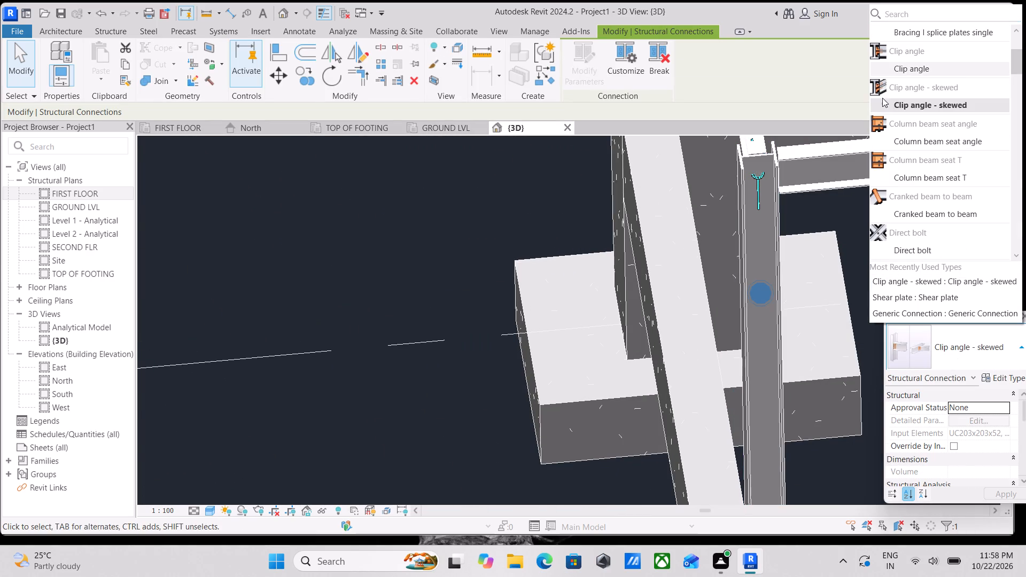
click(897, 71)
Open the Clip angle type's Modify Parameters settings for the column-to-beam connection at grid corner D-5.
scroll(764, 231, down, 2)
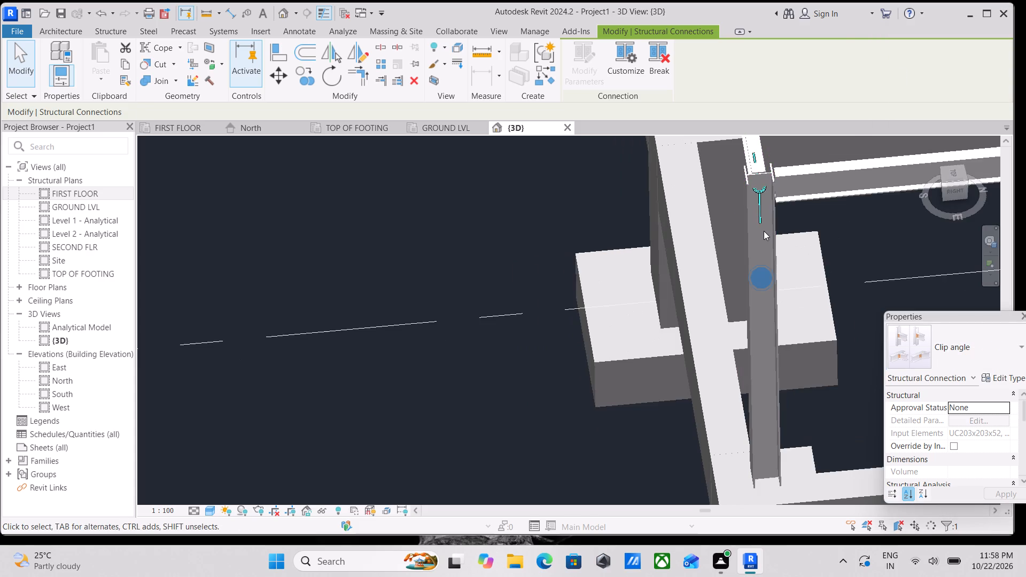
scroll(765, 228, down, 2)
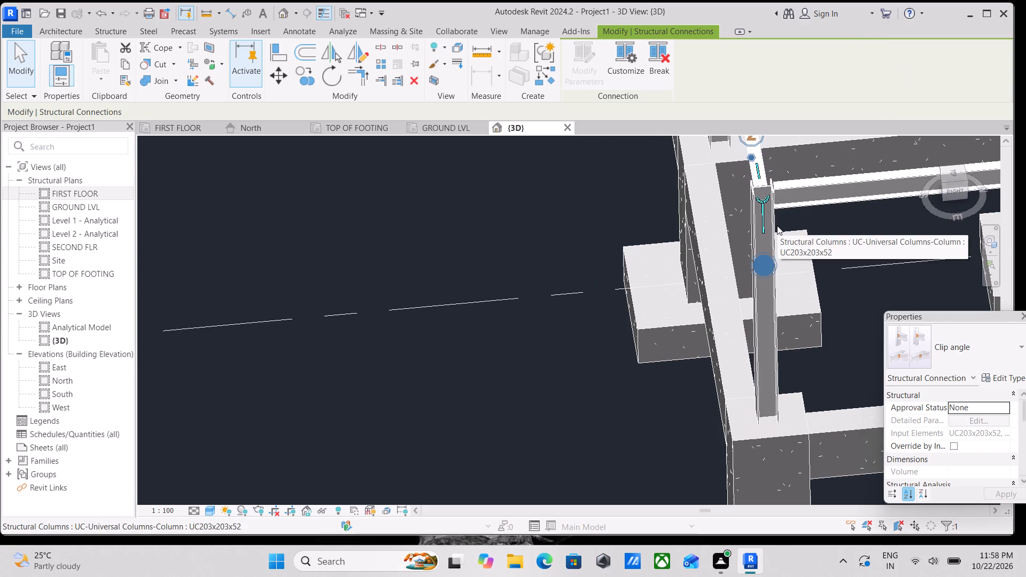
click(1017, 381)
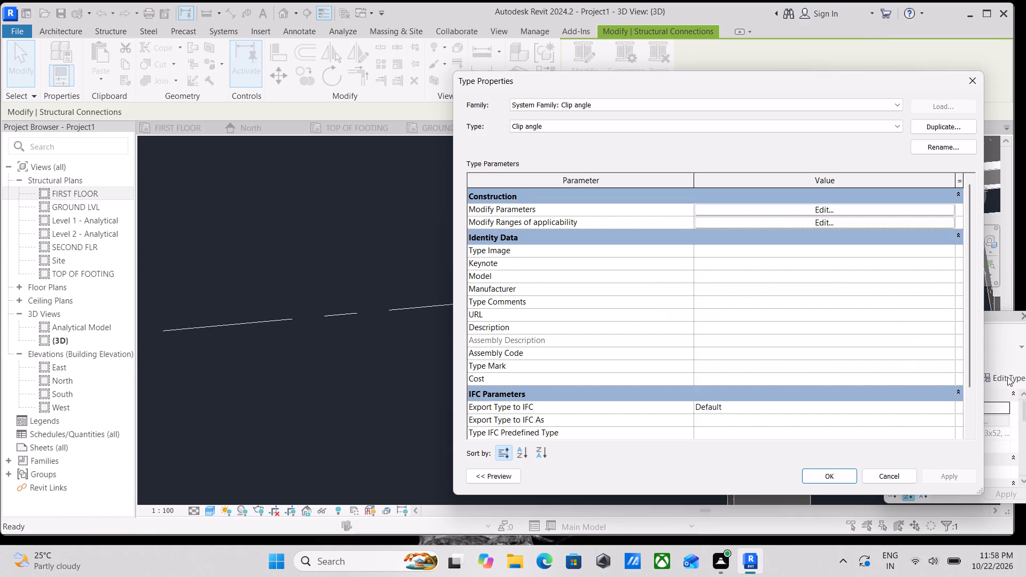
click(824, 209)
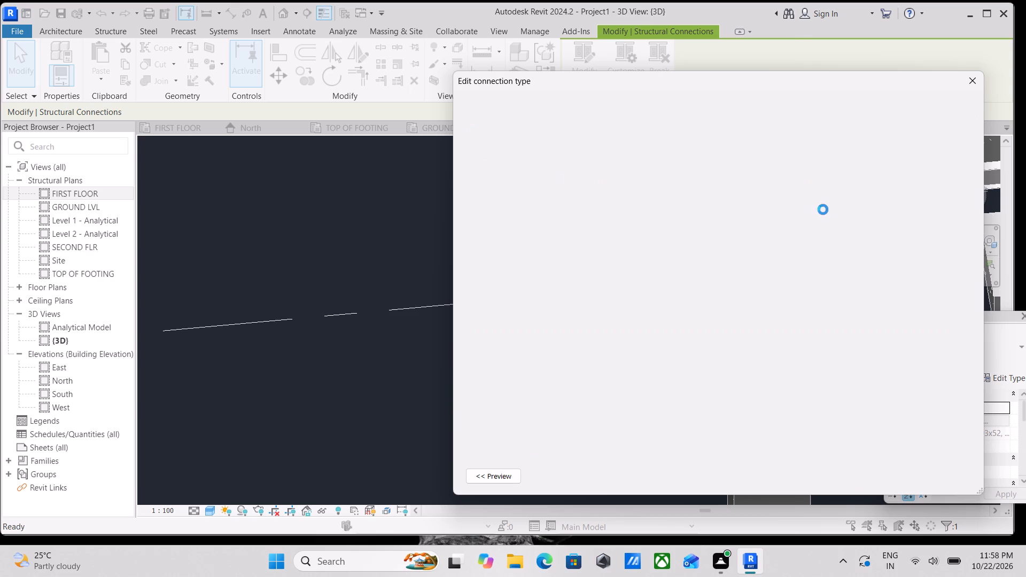
scroll(685, 206, down, 4)
scroll(496, 229, down, 2)
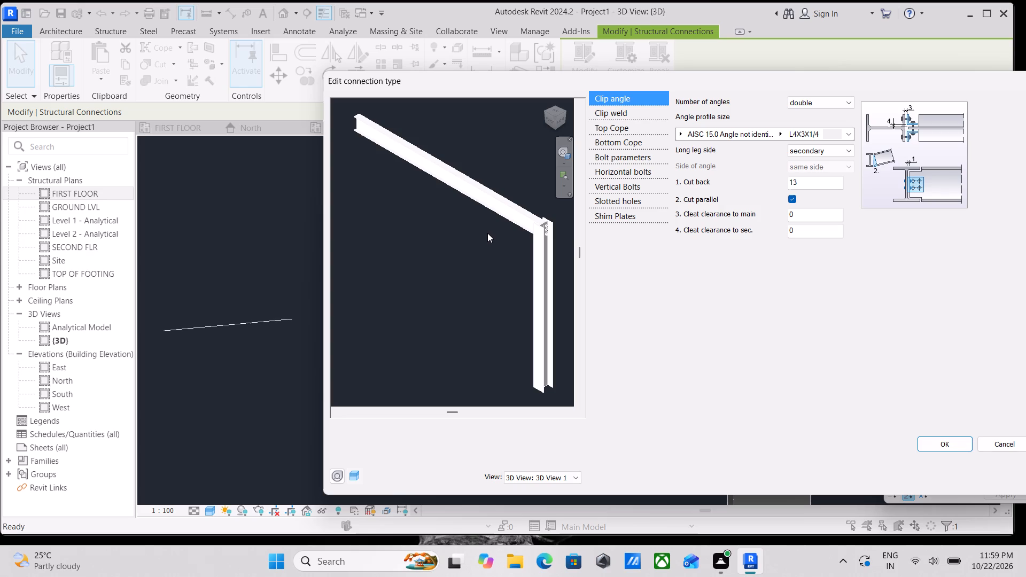
Review the clip angle, clip weld, top and bottom cope, slotted hole and shim plate settings of the Clip angle type.
scroll(696, 128, up, 3)
scroll(637, 188, up, 2)
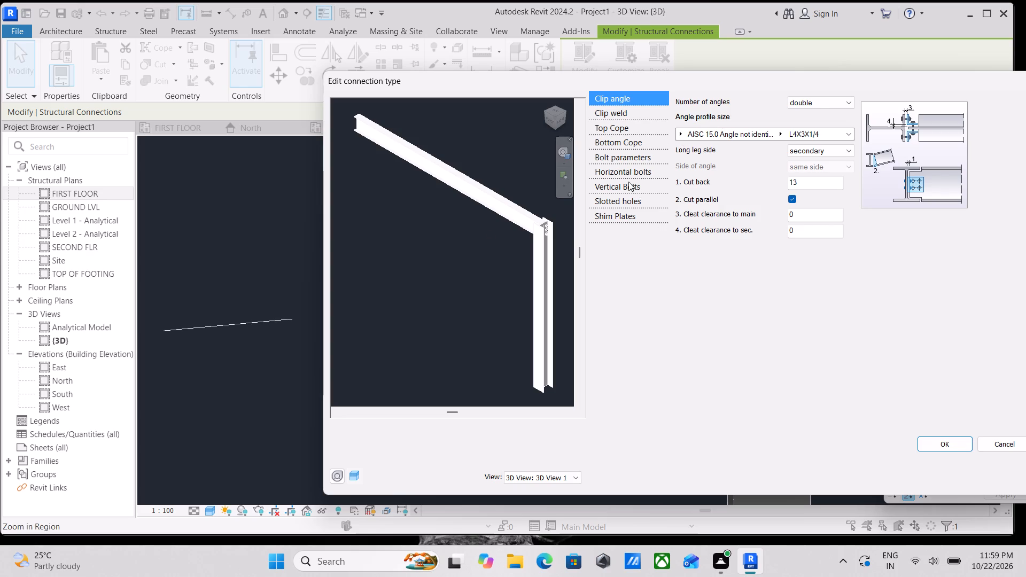
scroll(609, 194, down, 1)
click(823, 101)
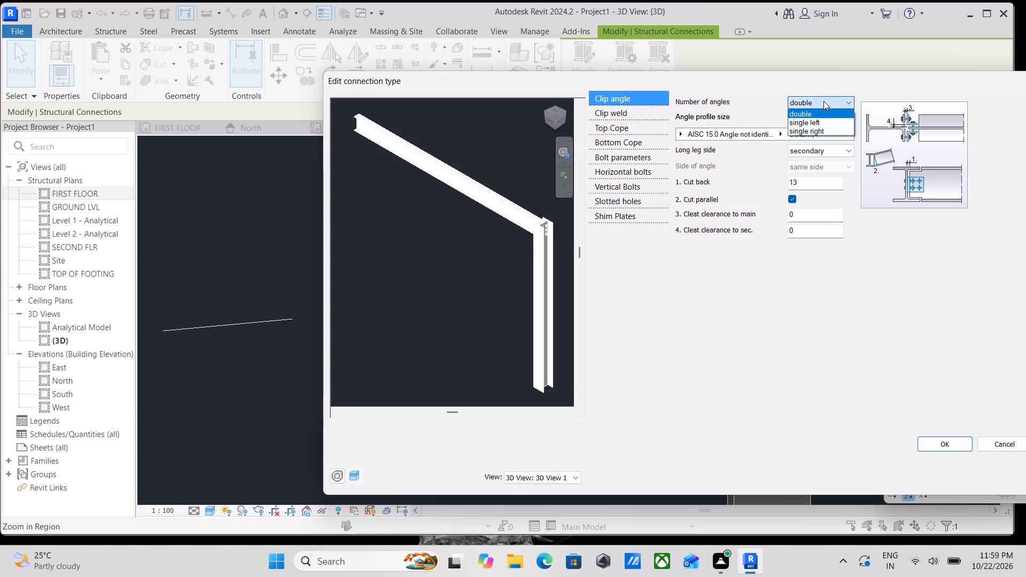
click(814, 103)
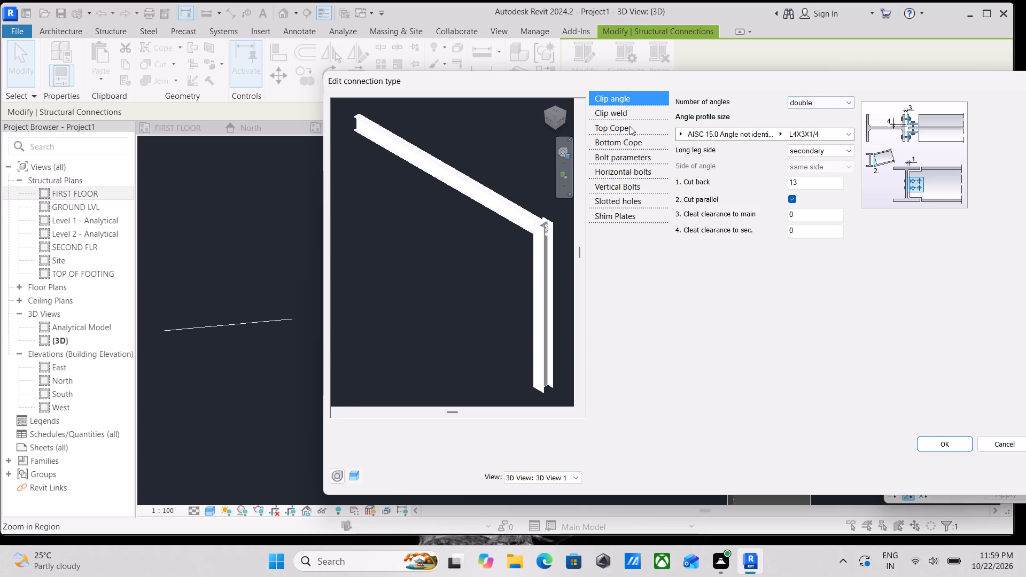
click(629, 126)
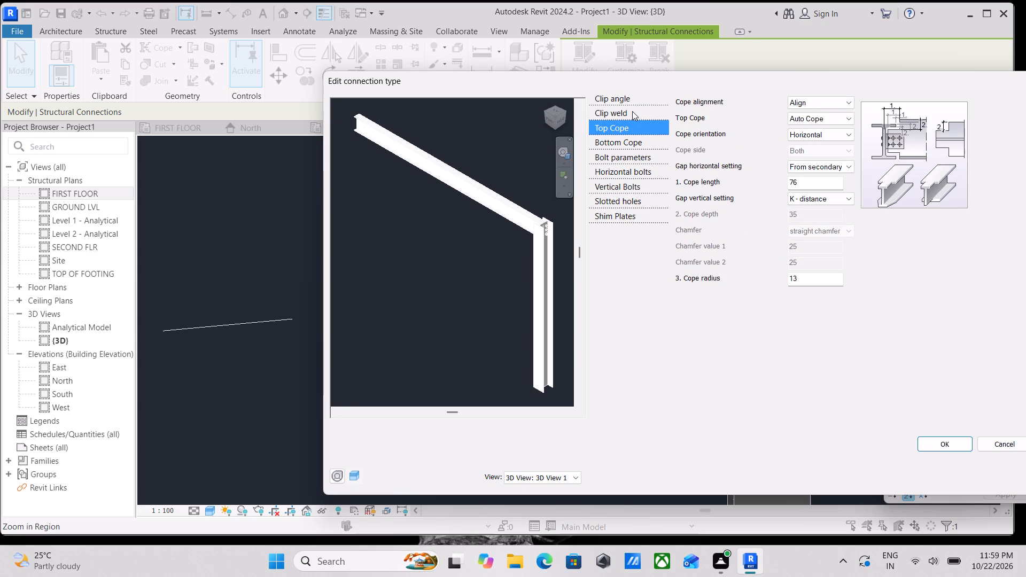
click(632, 111)
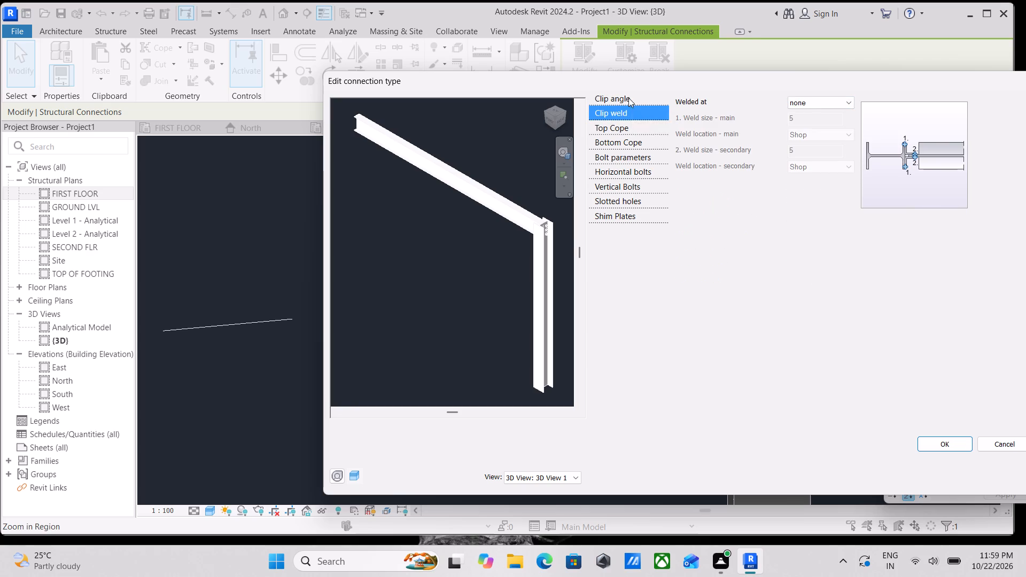
click(628, 103)
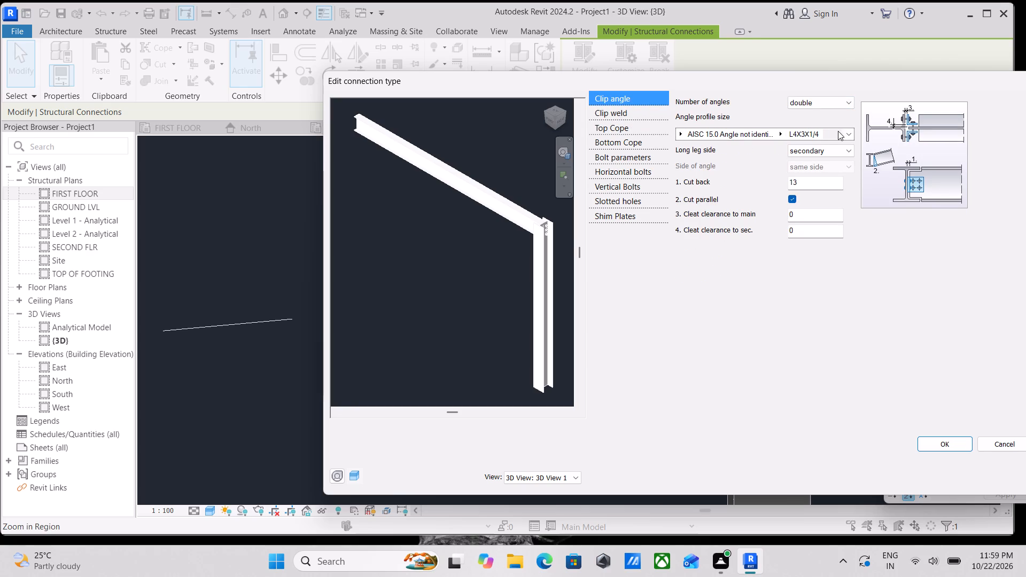
click(842, 131)
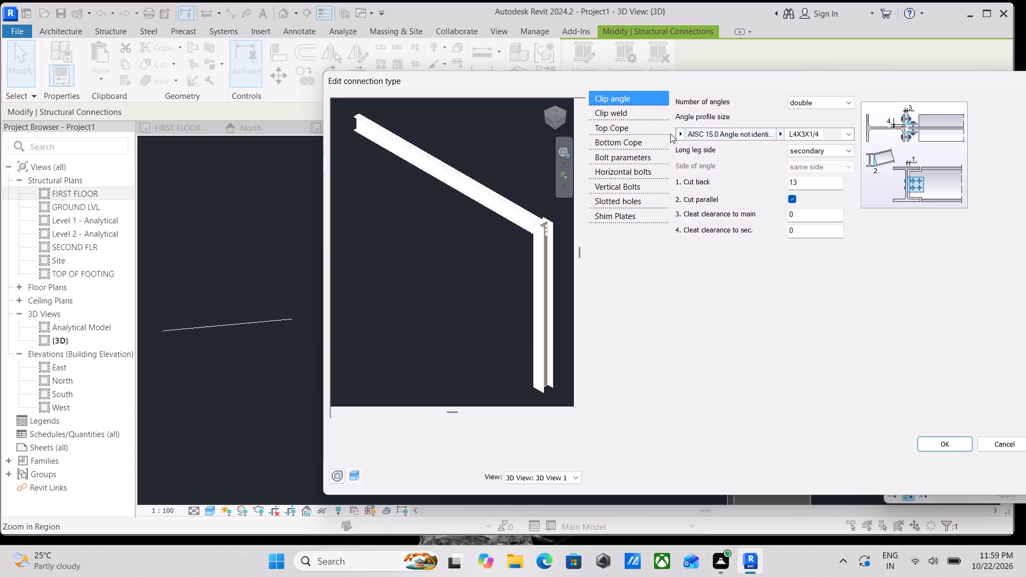
click(677, 132)
click(813, 106)
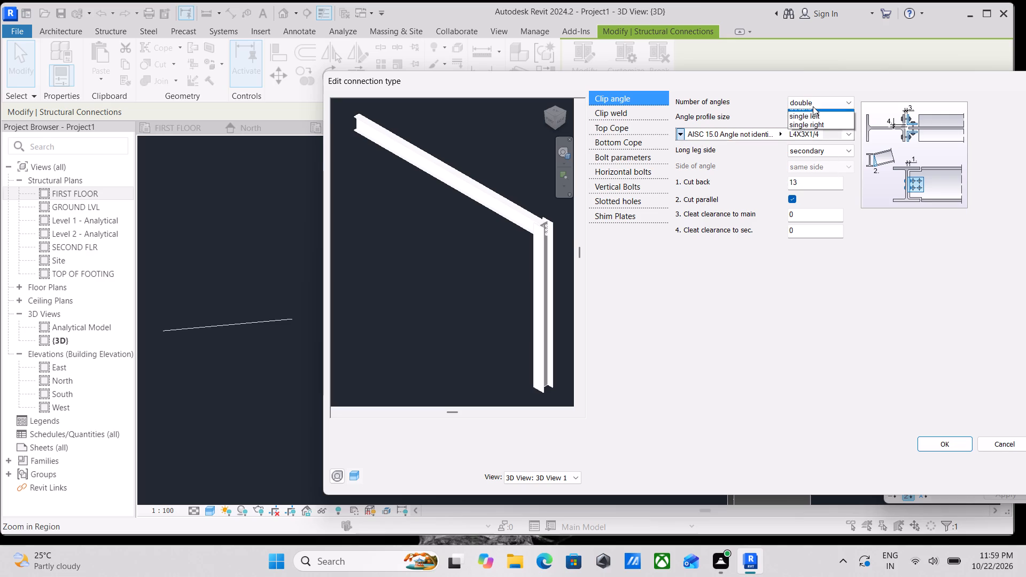
click(813, 106)
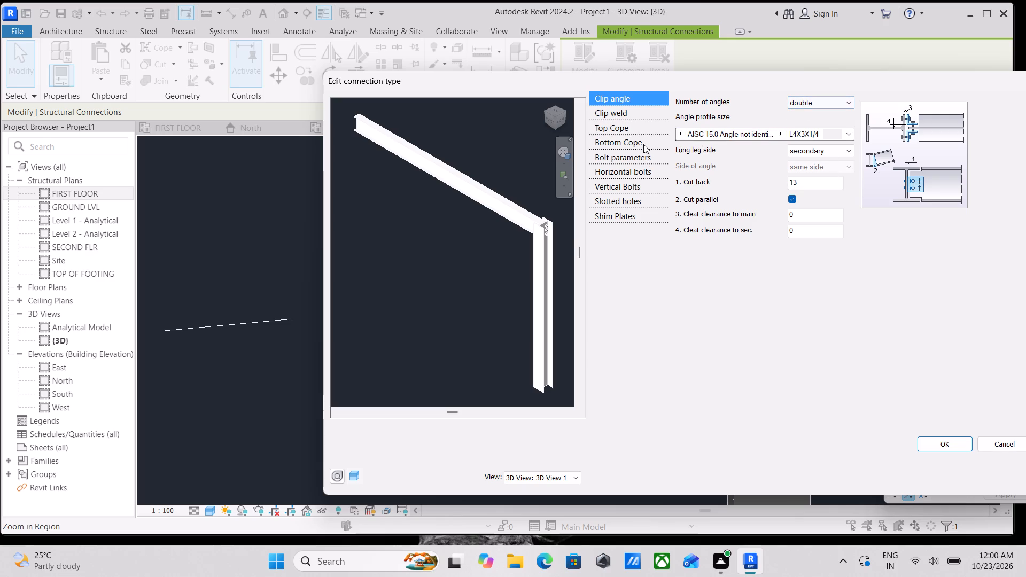
click(646, 144)
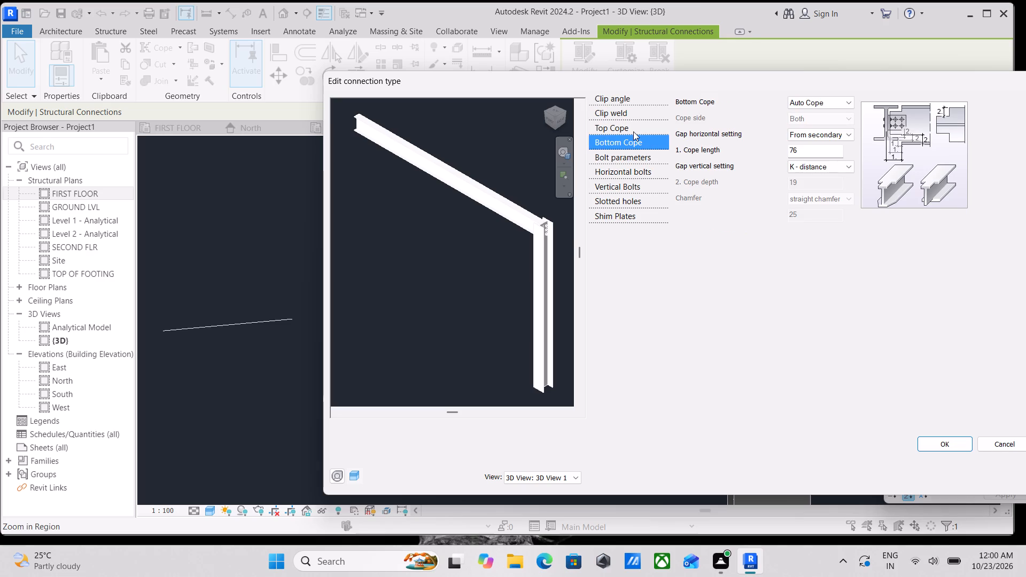
click(633, 131)
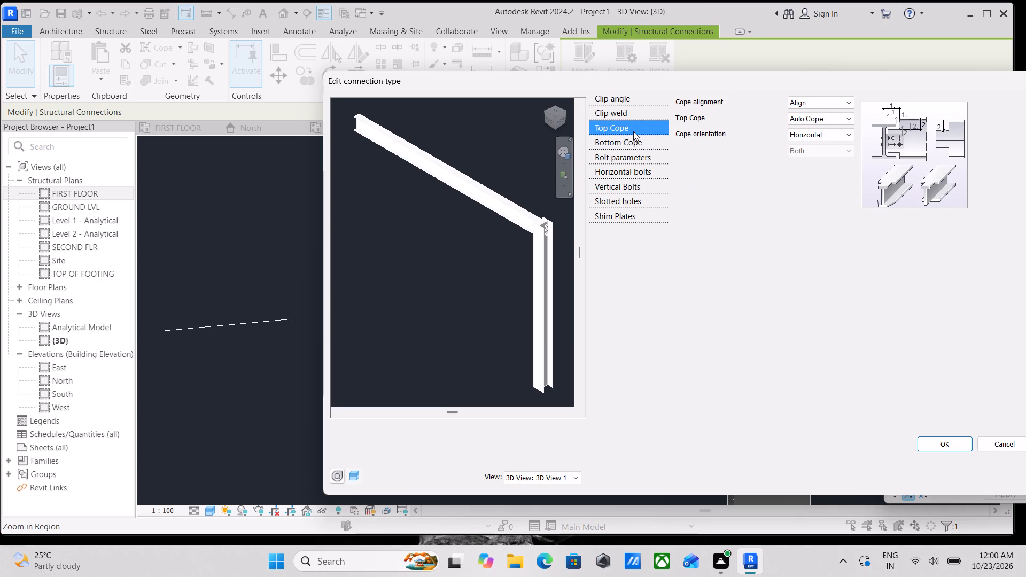
click(831, 136)
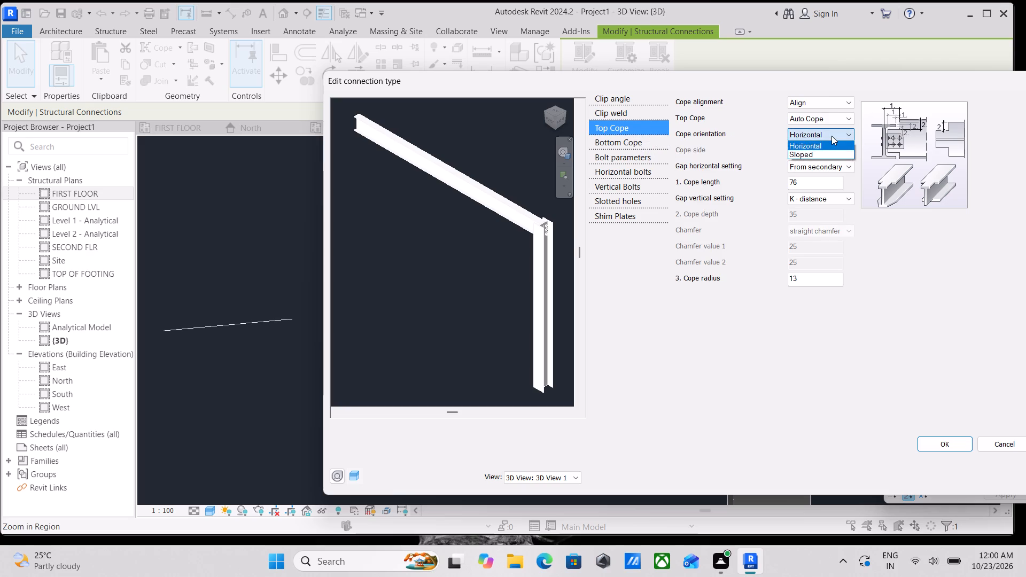
click(831, 136)
scroll(812, 180, down, 3)
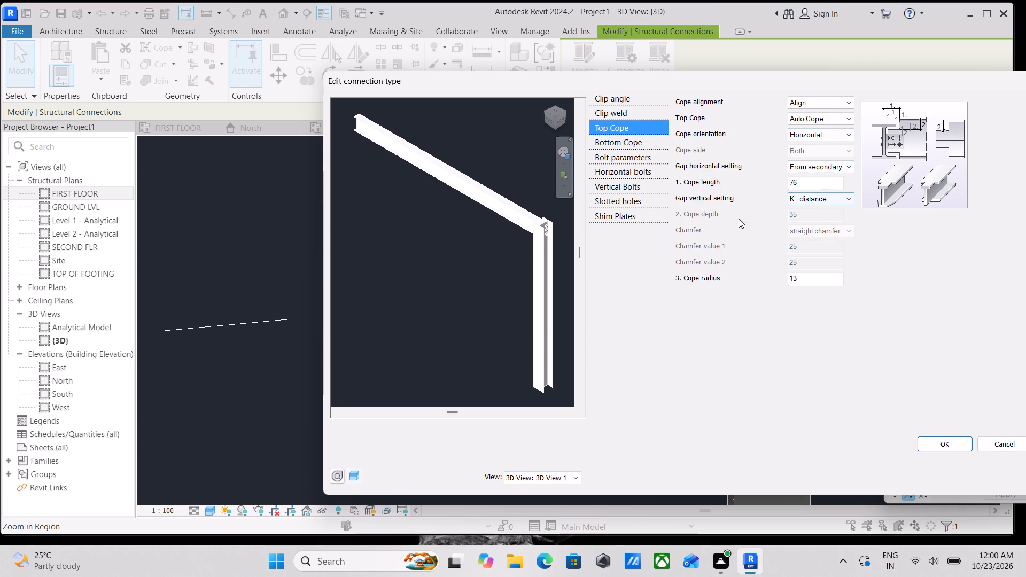
click(617, 203)
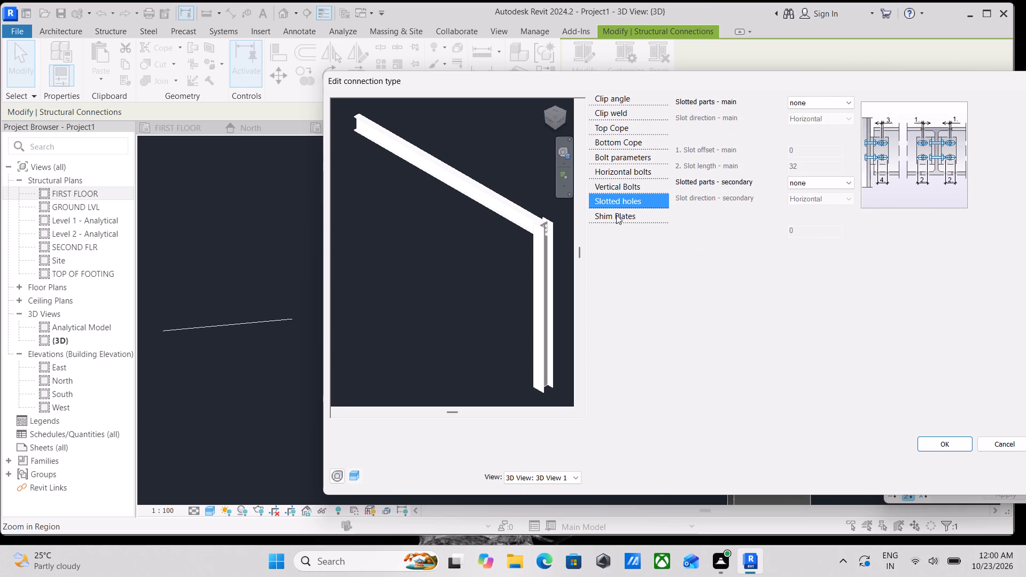
double_click(630, 218)
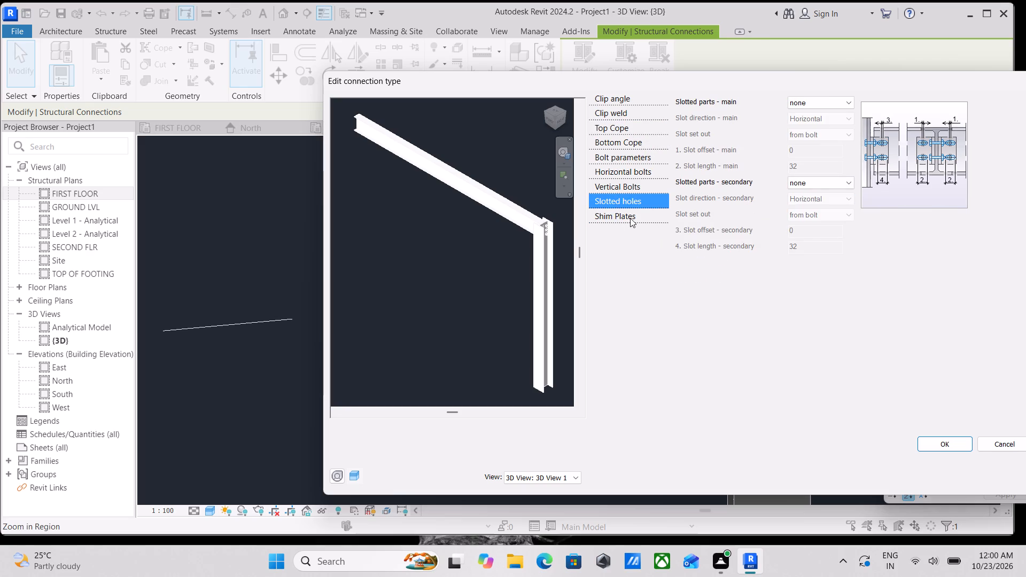
Examine the bolted clip angle joint between column and beam in the connection preview, close up and from another side.
scroll(540, 263, down, 2)
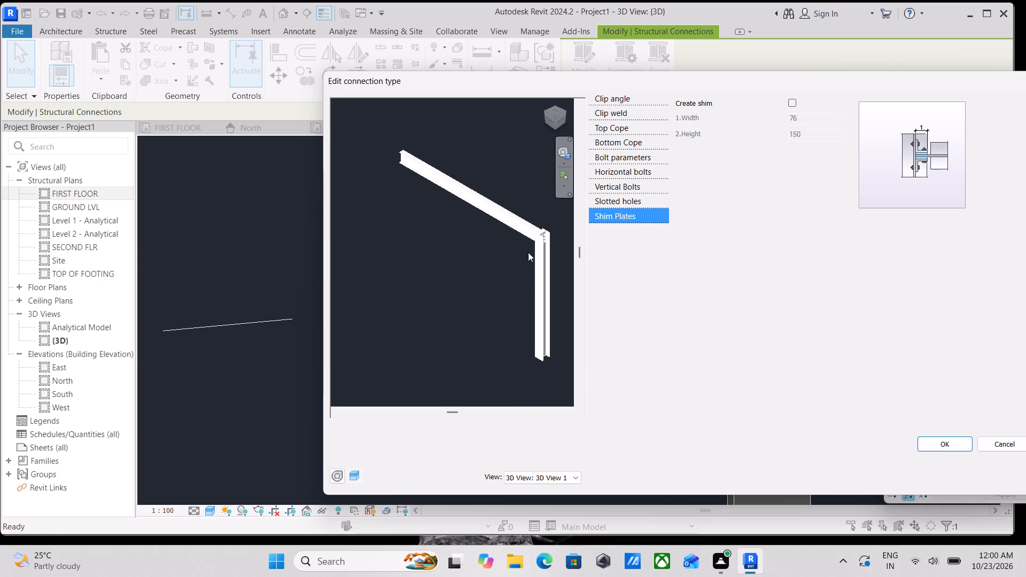
middle_drag(526, 251, 465, 259)
middle_drag(483, 258, 495, 218)
scroll(483, 258, down, 1)
scroll(496, 216, up, 3)
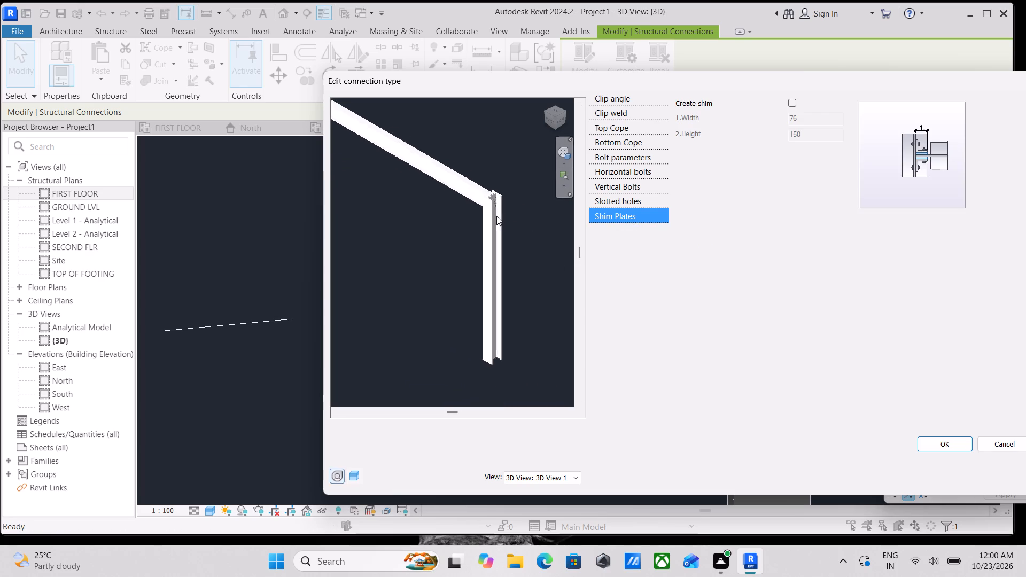
scroll(496, 216, up, 11)
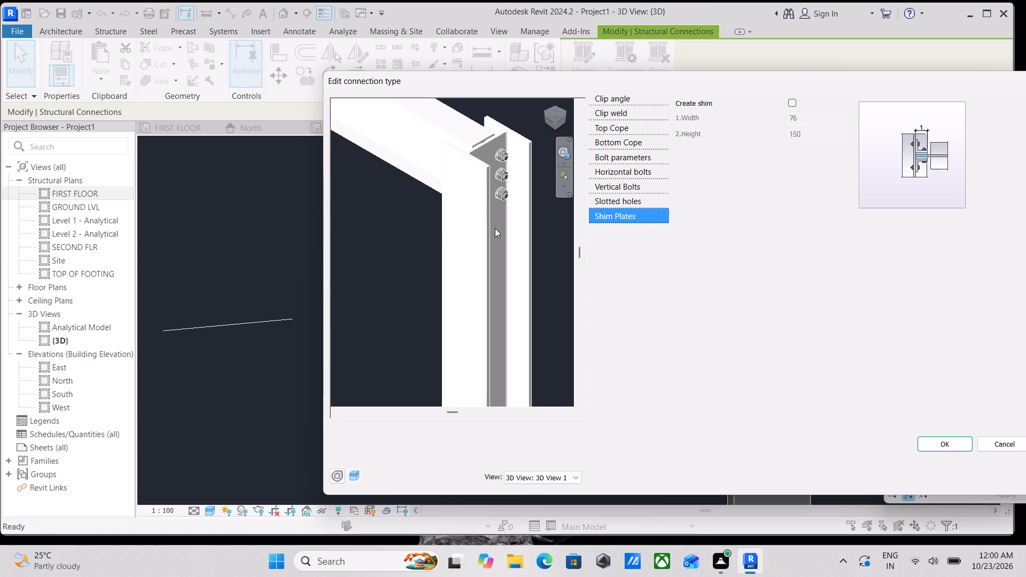
shift+middle_drag(495, 228, 455, 238)
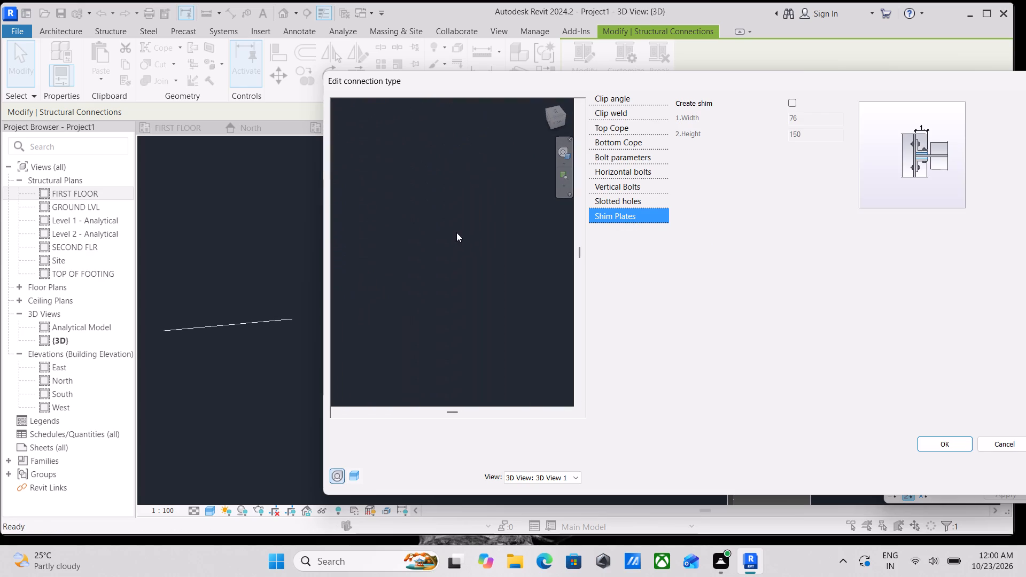
middle_drag(456, 232, 581, 140)
scroll(545, 161, down, 1)
scroll(581, 140, up, 1)
scroll(484, 198, down, 1)
scroll(443, 239, up, 2)
middle_drag(394, 255, 455, 204)
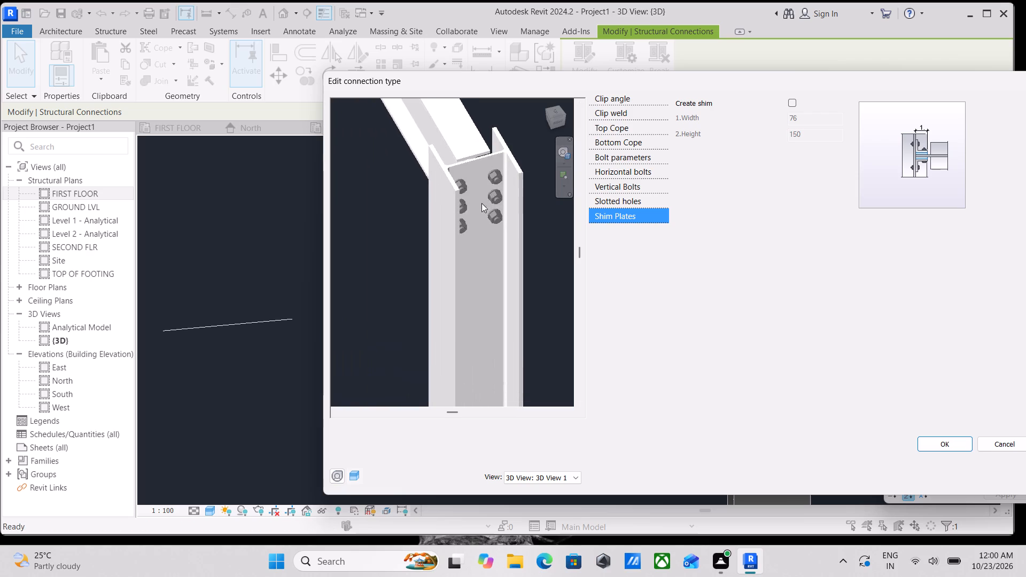
scroll(568, 201, up, 3)
Review the slotted hole, vertical and horizontal bolt, bolt parameter, cope and clip weld settings of the Clip angle type.
click(612, 198)
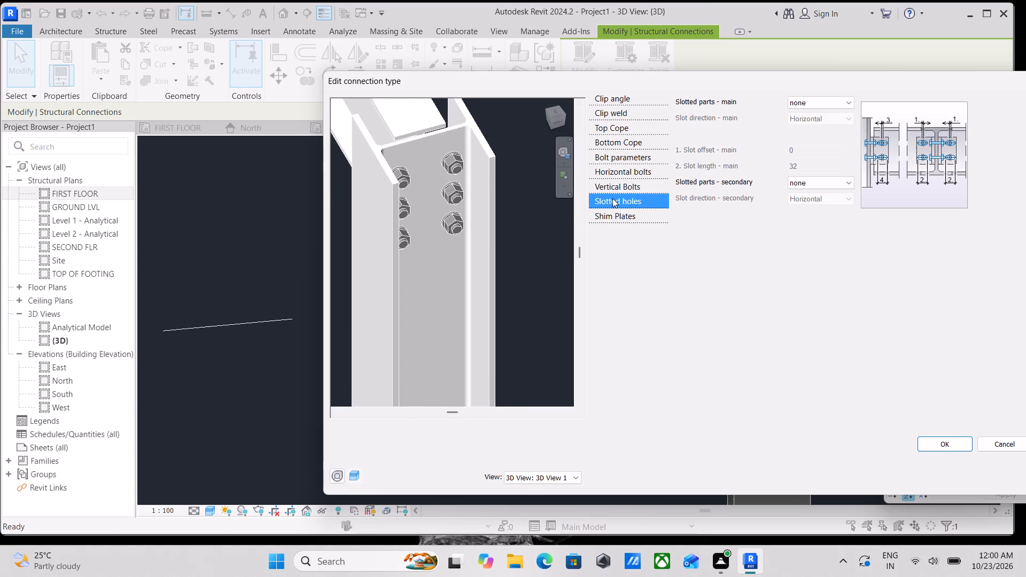
click(604, 190)
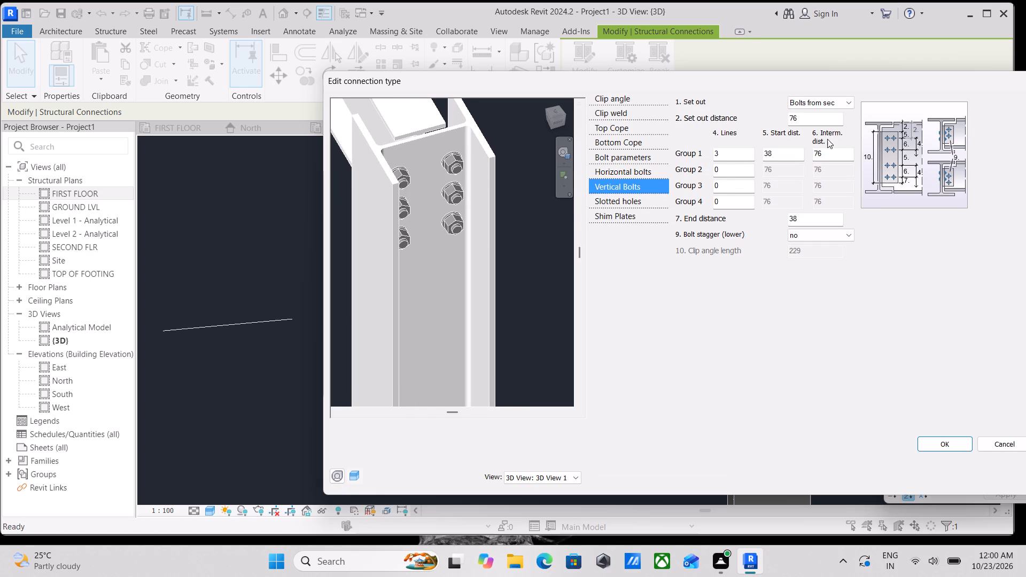
click(846, 99)
click(846, 99)
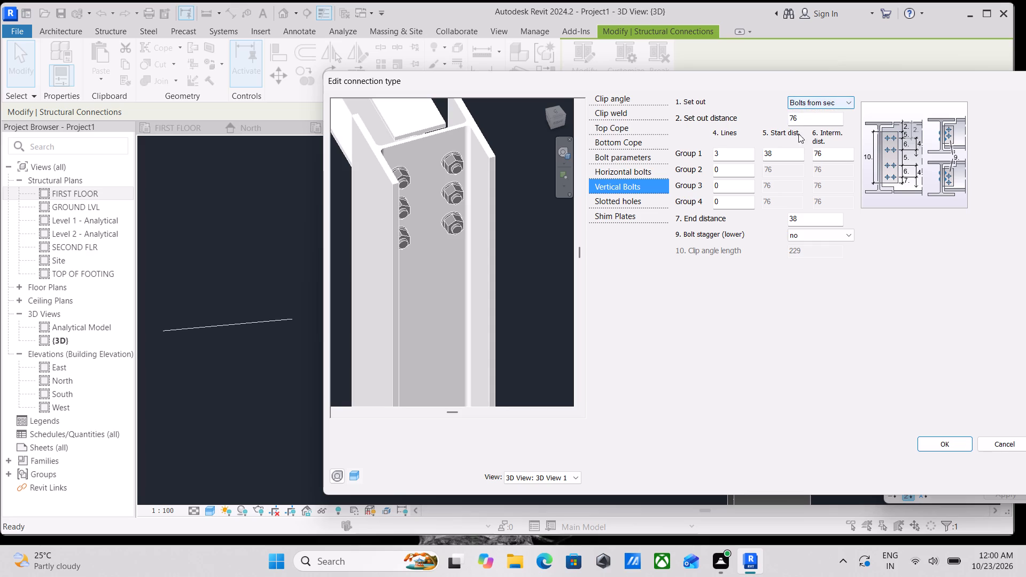
scroll(465, 202, up, 2)
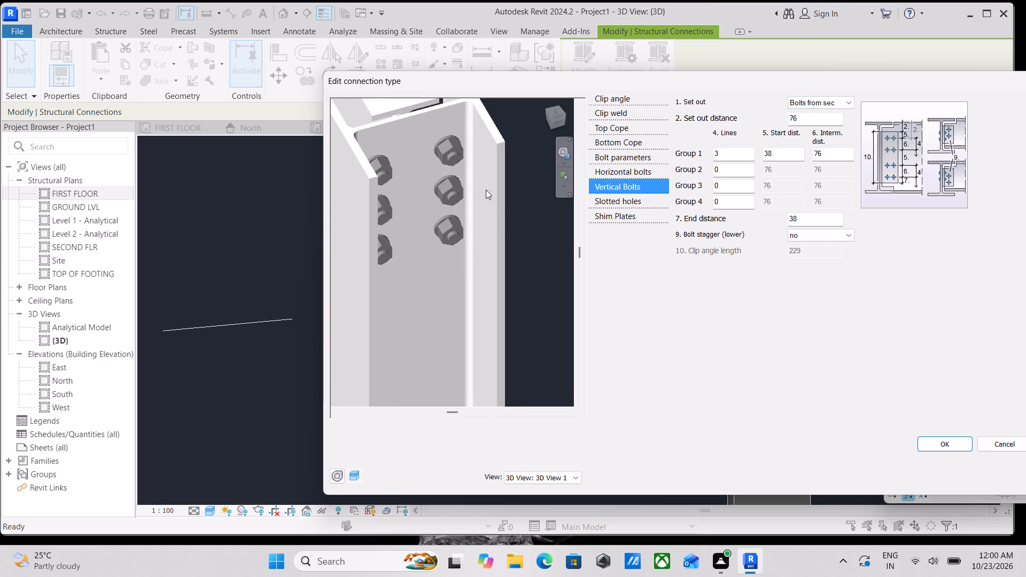
scroll(480, 188, up, 1)
scroll(480, 188, down, 2)
click(635, 169)
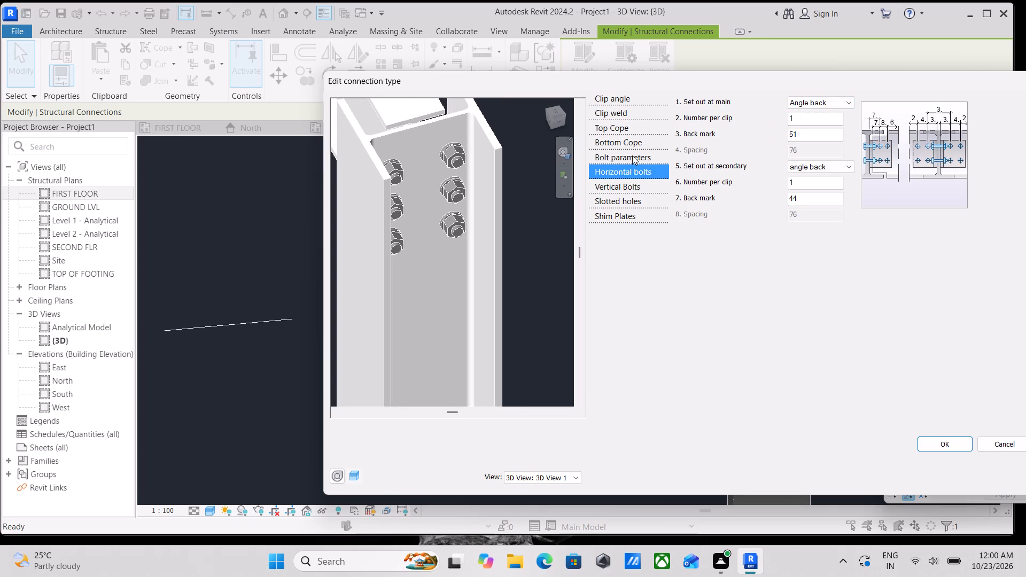
click(632, 155)
click(629, 142)
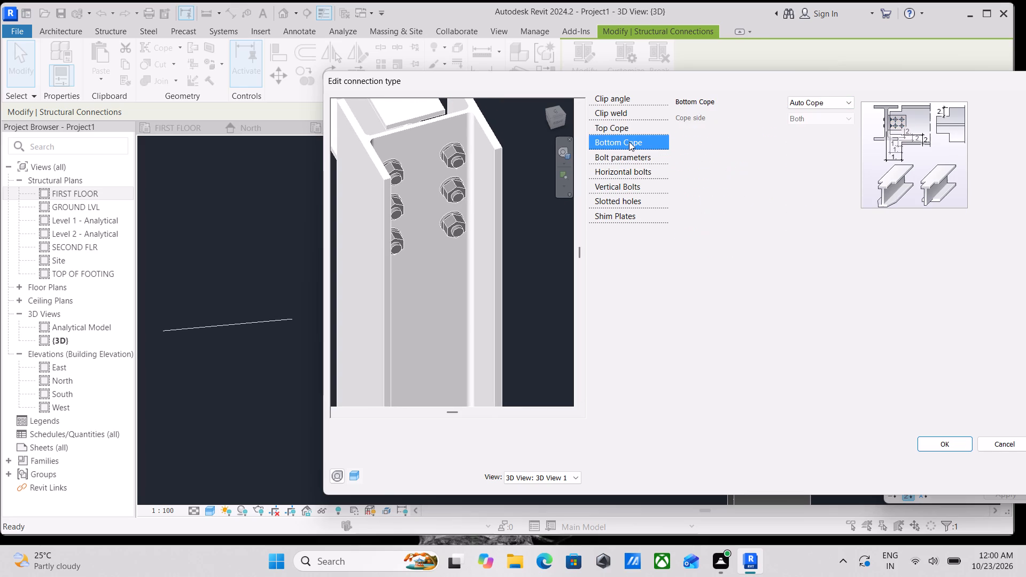
click(625, 129)
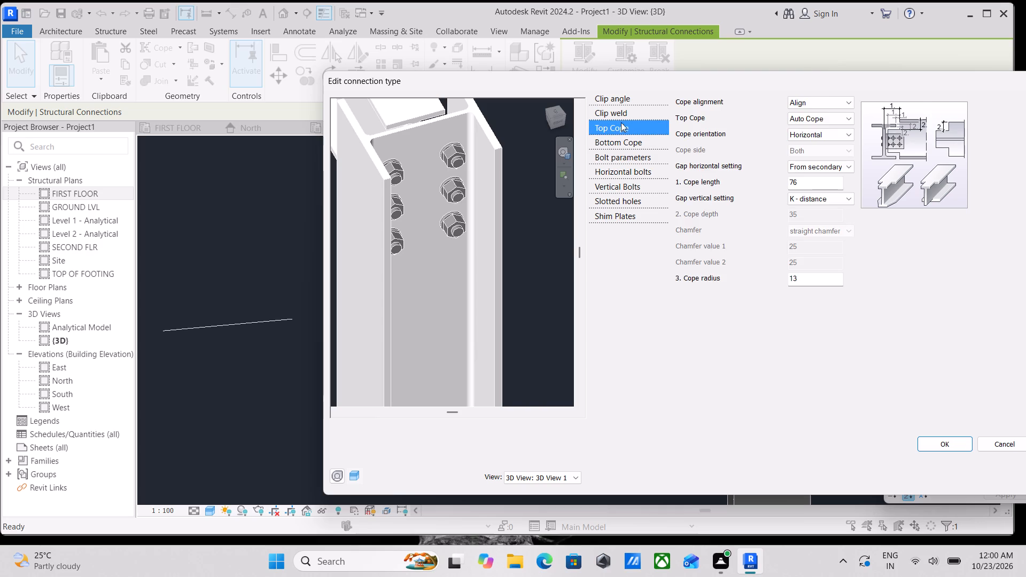
click(619, 120)
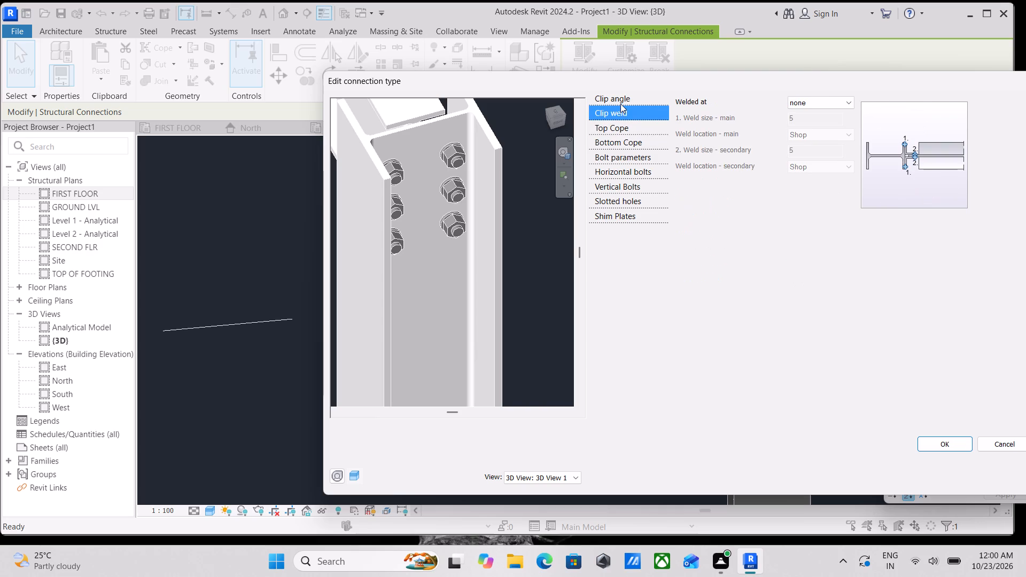
Check the Clip angle type's profile size and long leg side options, and close its parameter and type settings without changes.
click(620, 102)
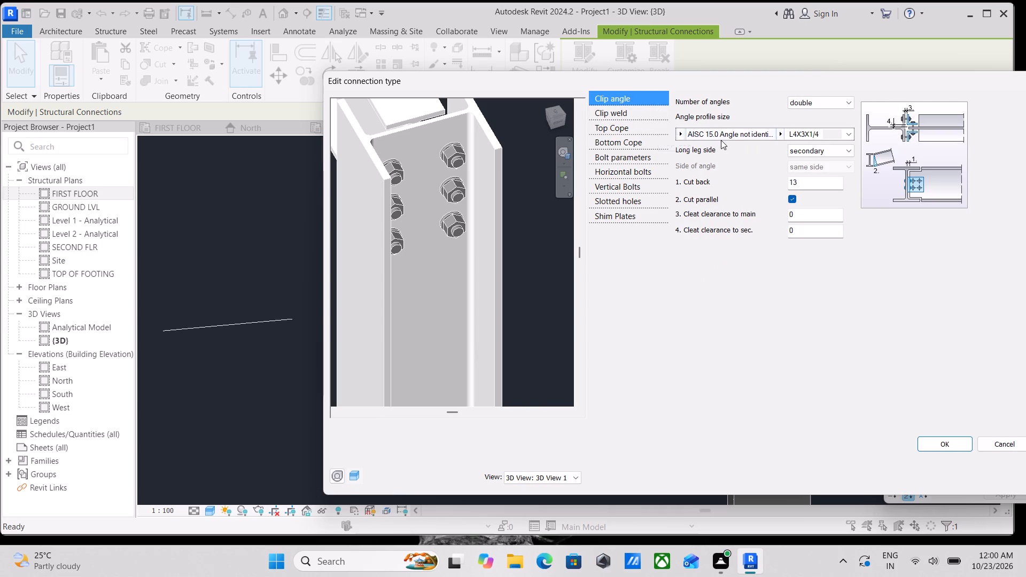
click(850, 135)
click(849, 135)
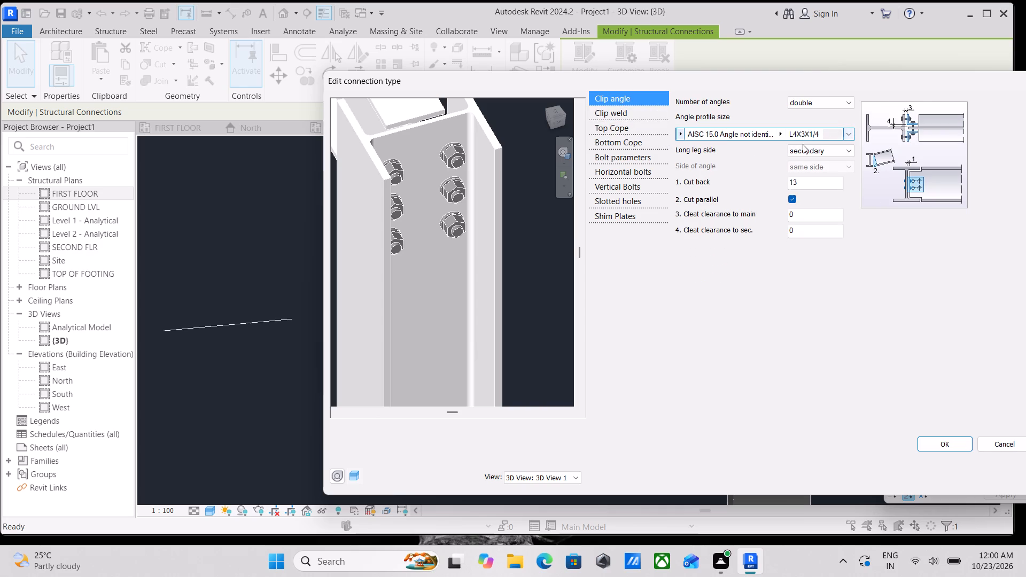
click(825, 153)
click(825, 153)
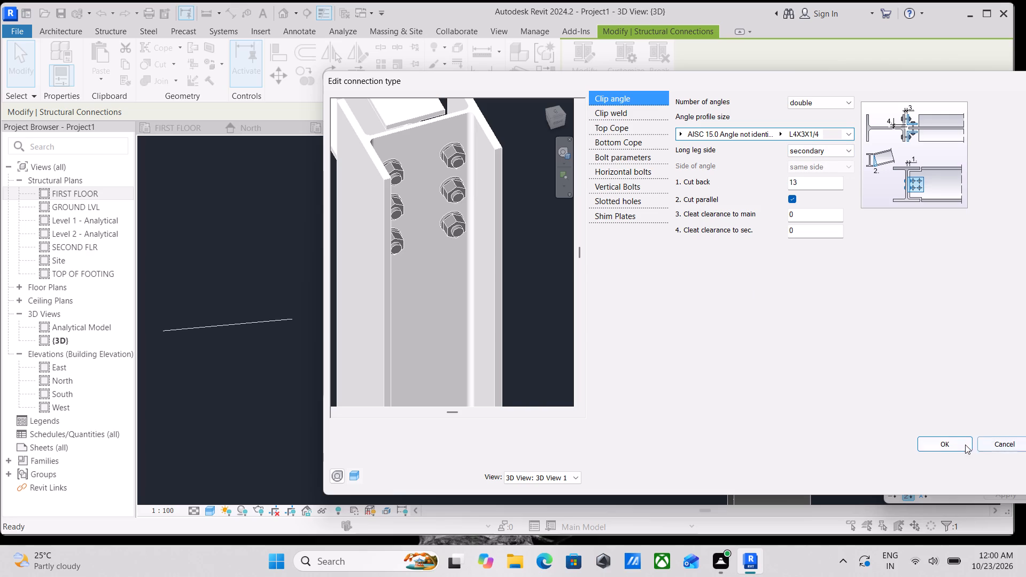
click(938, 441)
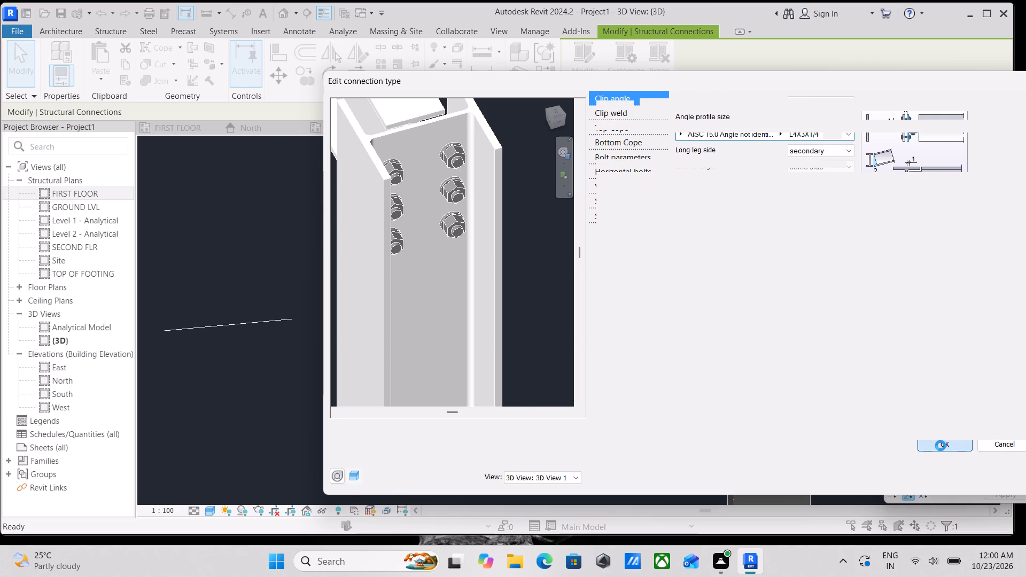
scroll(941, 446, down, 4)
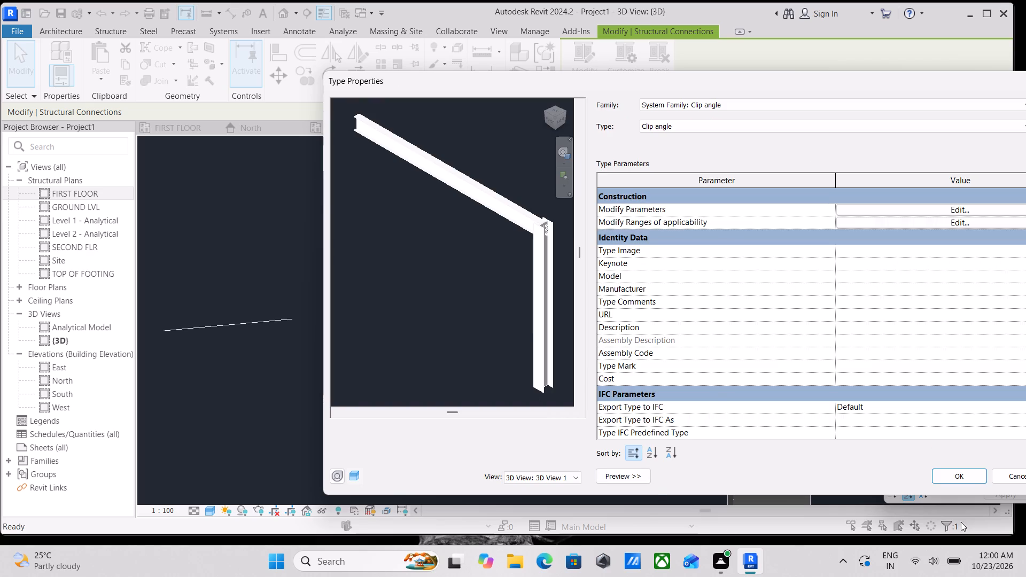
click(963, 480)
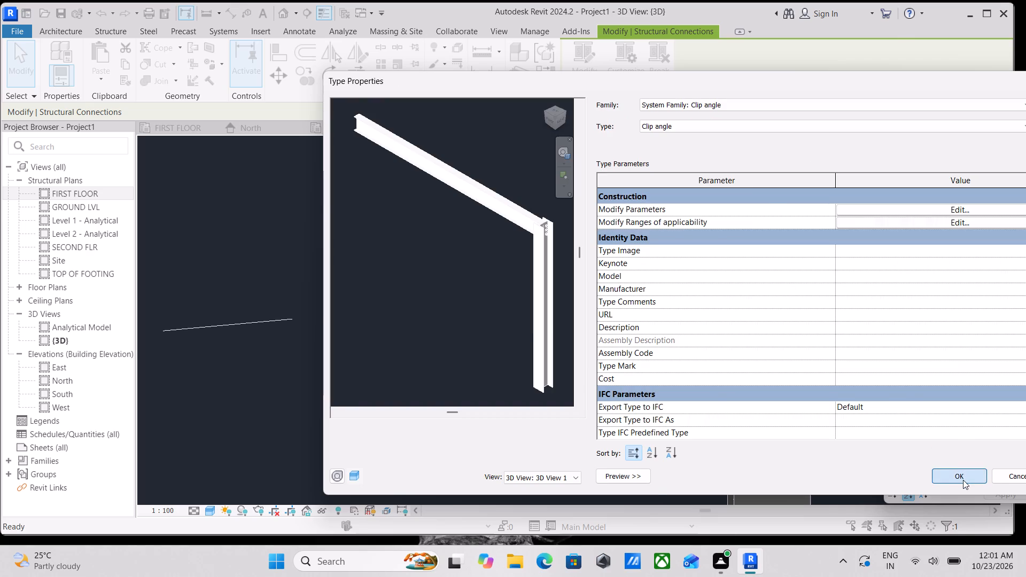
Examine the clip angle connection at the top of the corner D-5 column in the 3D model, close up and from several directions.
scroll(747, 170, up, 4)
scroll(752, 222, up, 3)
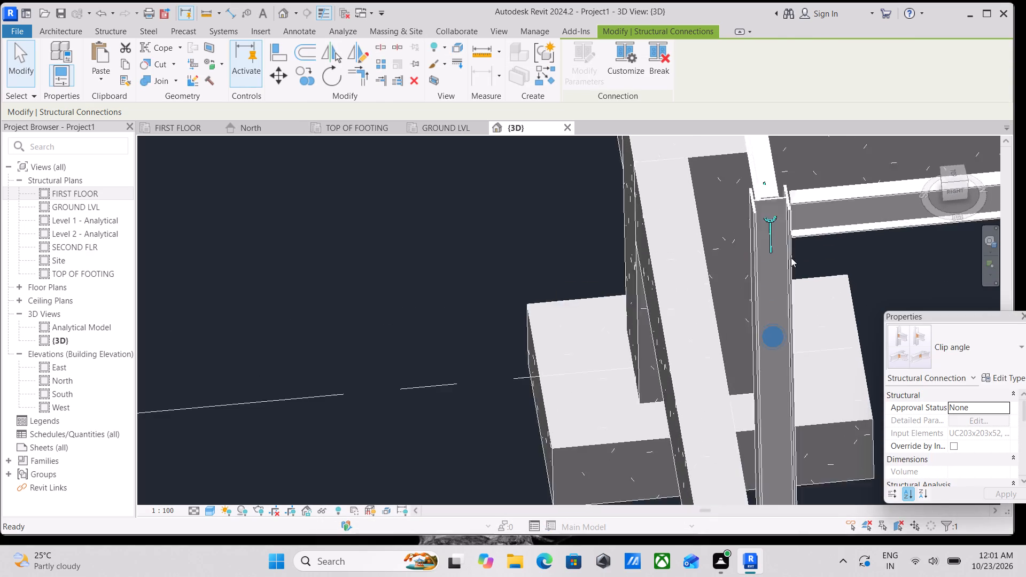
scroll(791, 258, up, 1)
key(Escape)
scroll(801, 190, up, 2)
scroll(796, 191, down, 4)
scroll(789, 203, up, 1)
scroll(788, 215, down, 4)
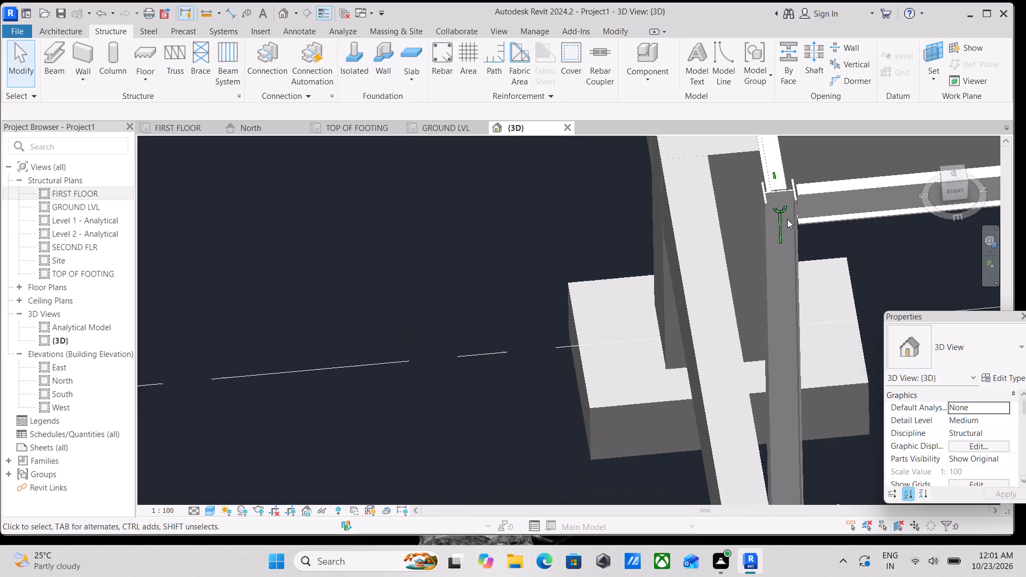
scroll(787, 219, down, 3)
shift+middle_drag(785, 223, 657, 235)
scroll(747, 249, down, 2)
shift+middle_drag(748, 252, 776, 246)
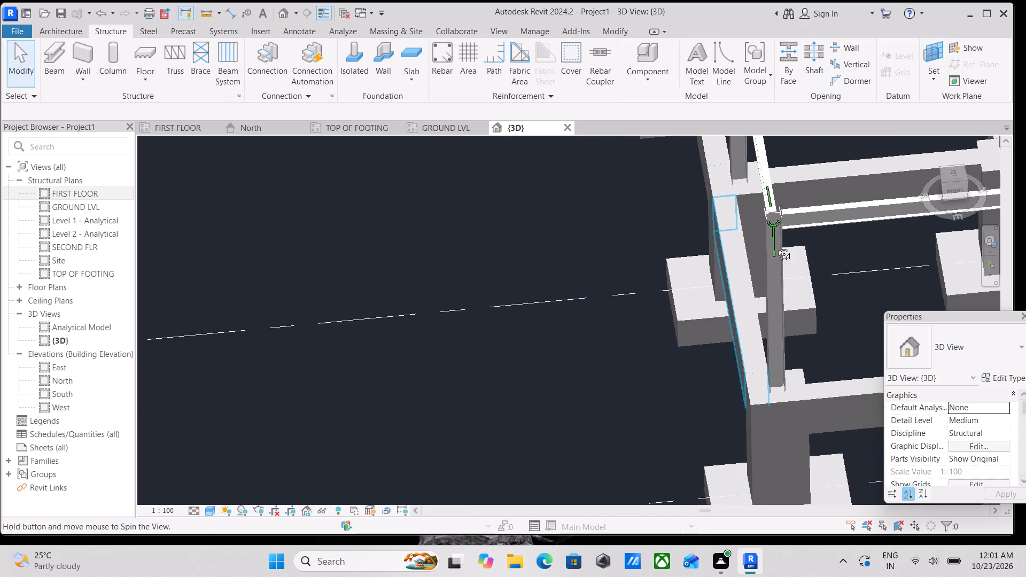
shift+middle_drag(776, 246, 829, 223)
scroll(823, 225, up, 6)
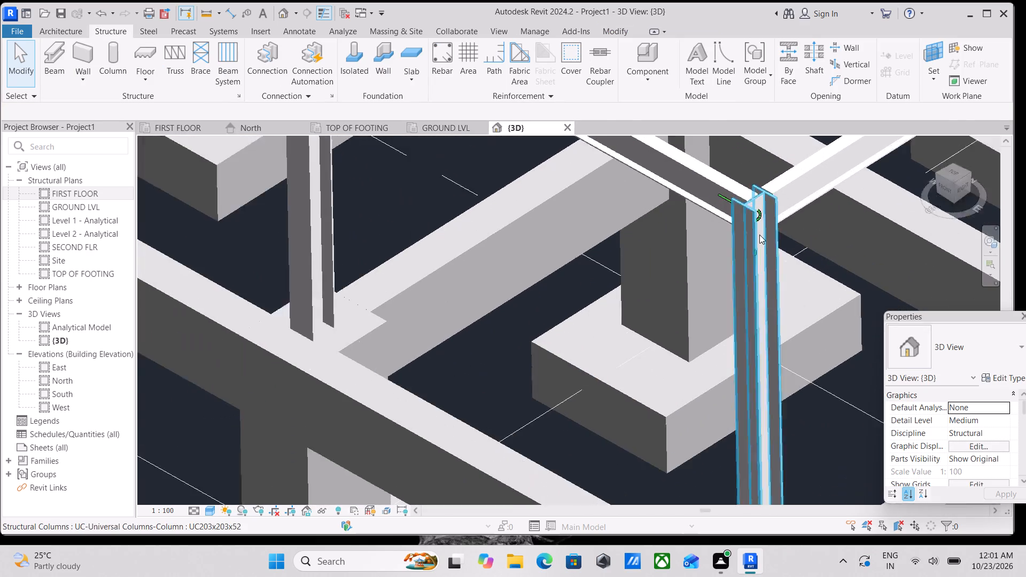
scroll(766, 248, up, 3)
Turn on visibility of all model categories in the 3D view's Visibility/Graphic Overrides.
text(vv)
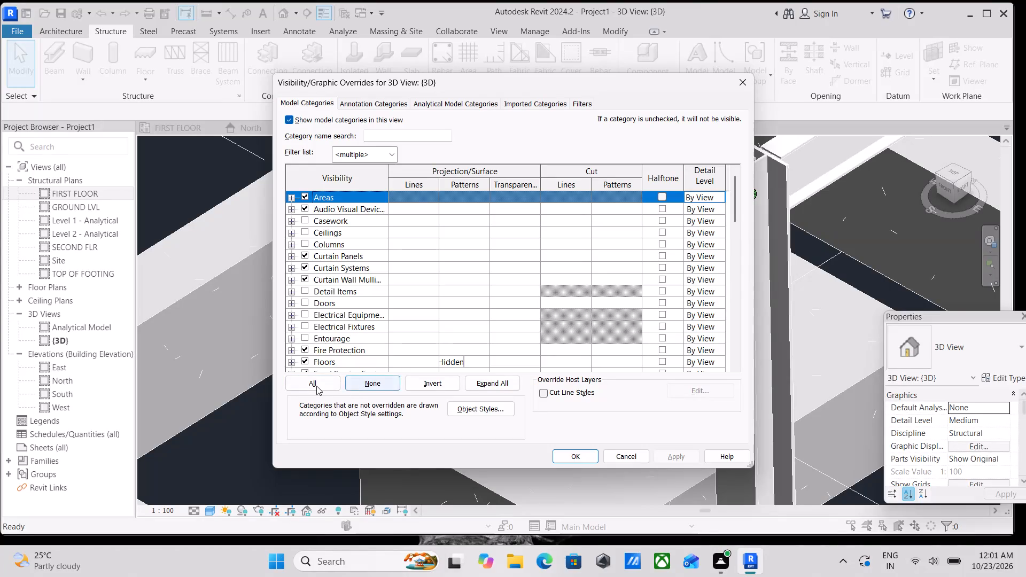
click(316, 386)
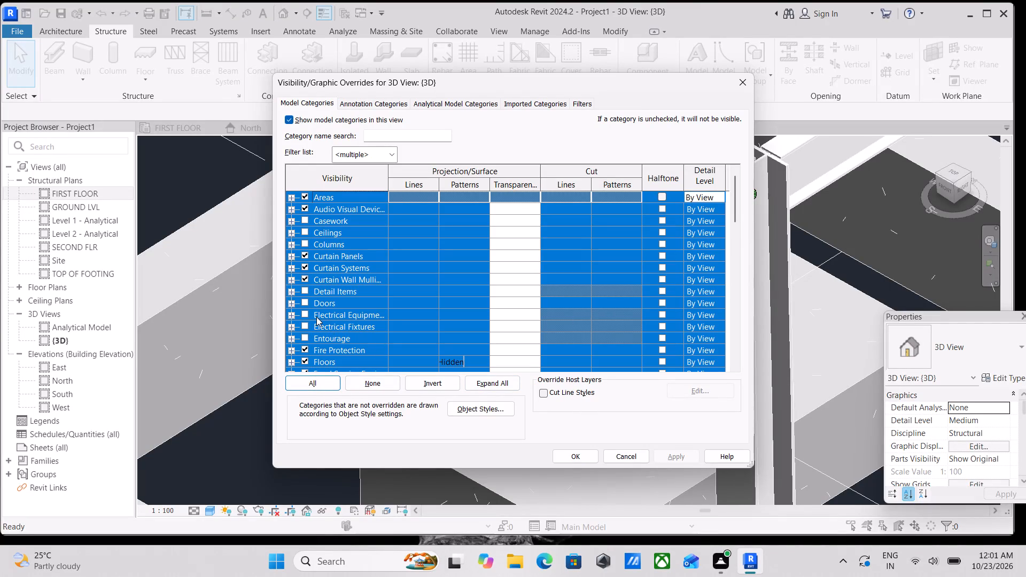
click(306, 312)
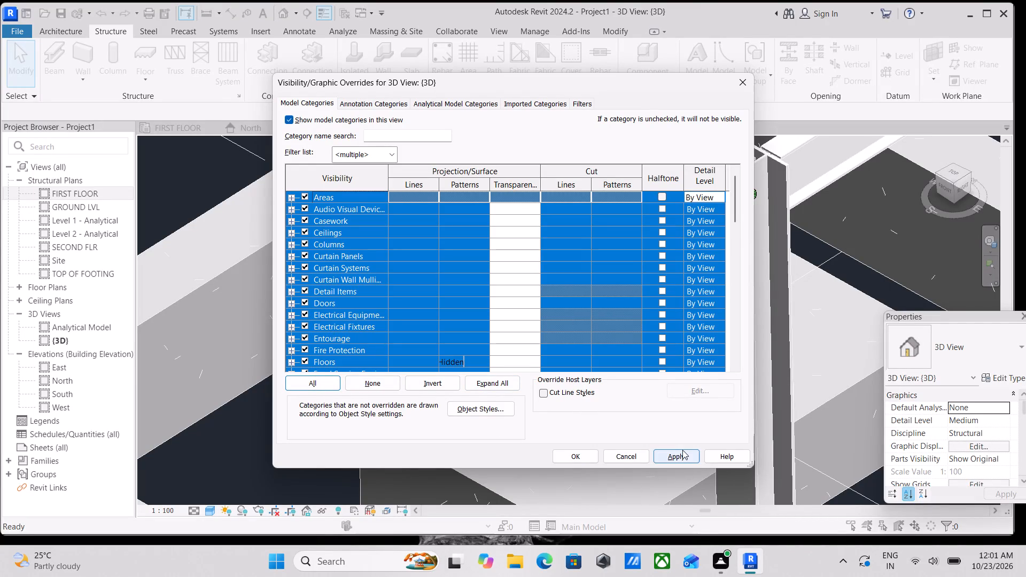
click(682, 456)
click(571, 459)
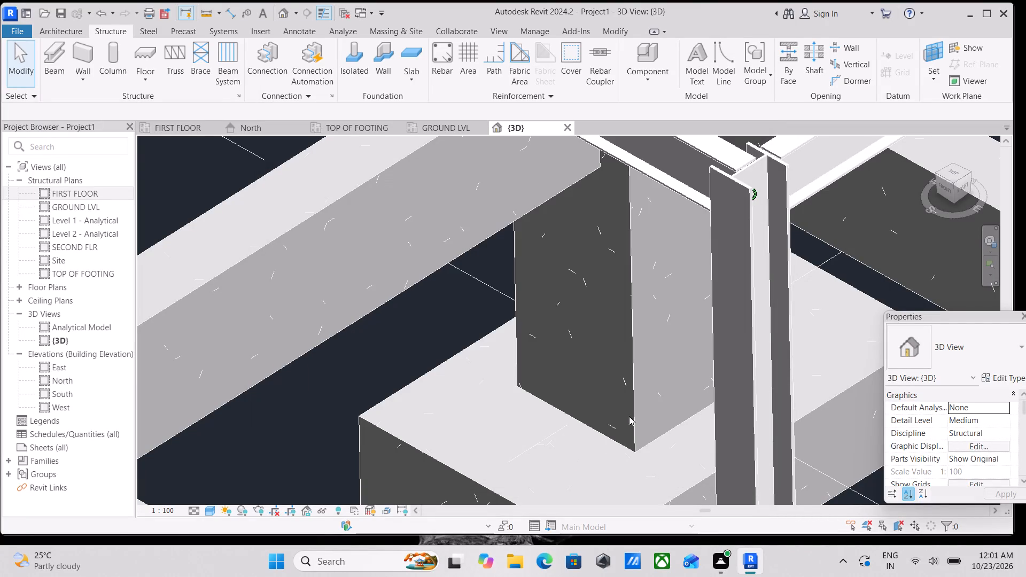
Examine the steel frame and its connections at the grid 5 corners from several sides in the 3D model.
scroll(870, 242, down, 7)
scroll(836, 276, down, 2)
shift+middle_drag(836, 274, 833, 275)
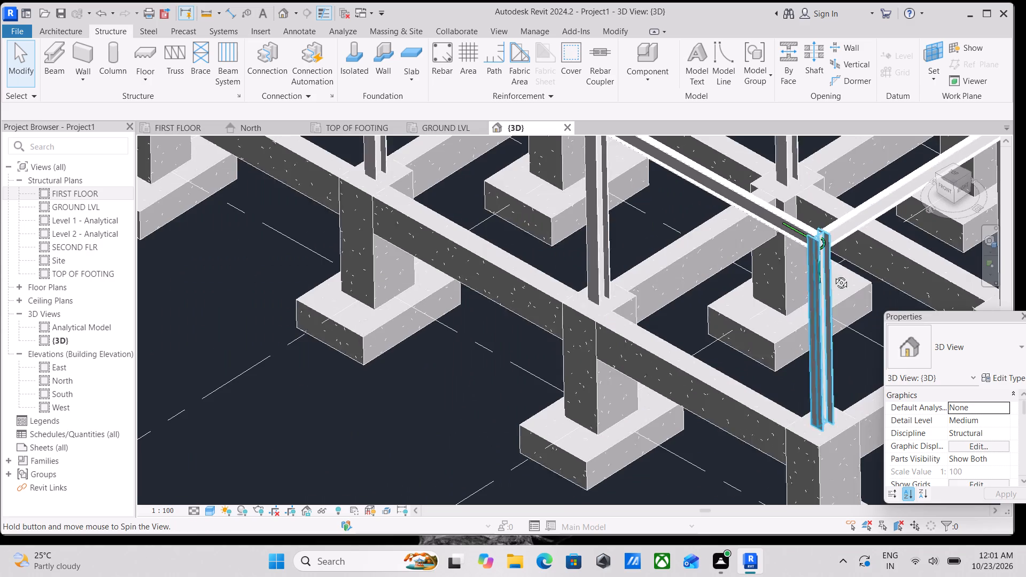
shift+middle_drag(833, 275, 912, 210)
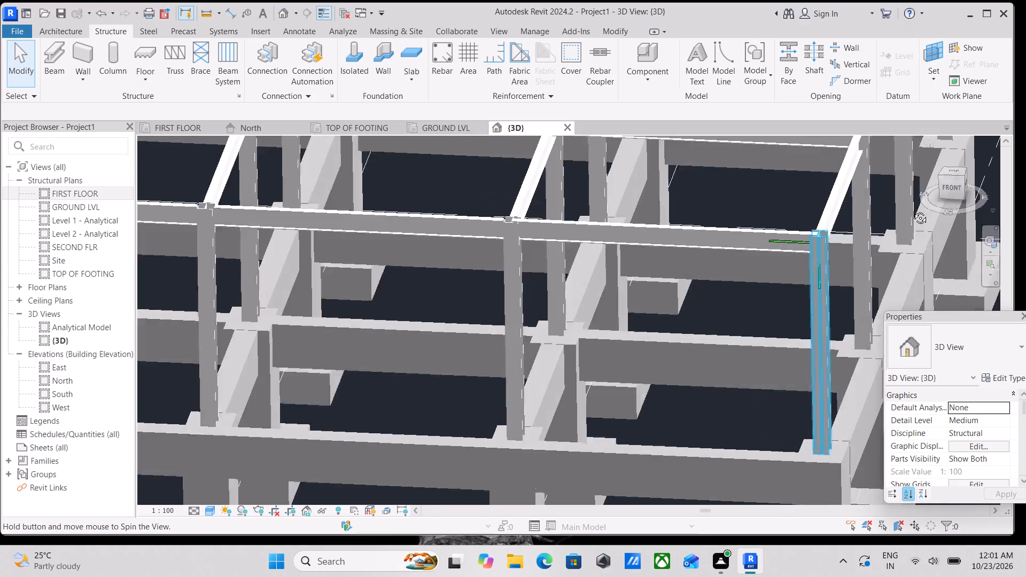
shift+middle_drag(912, 210, 912, 207)
shift+middle_drag(797, 261, 588, 534)
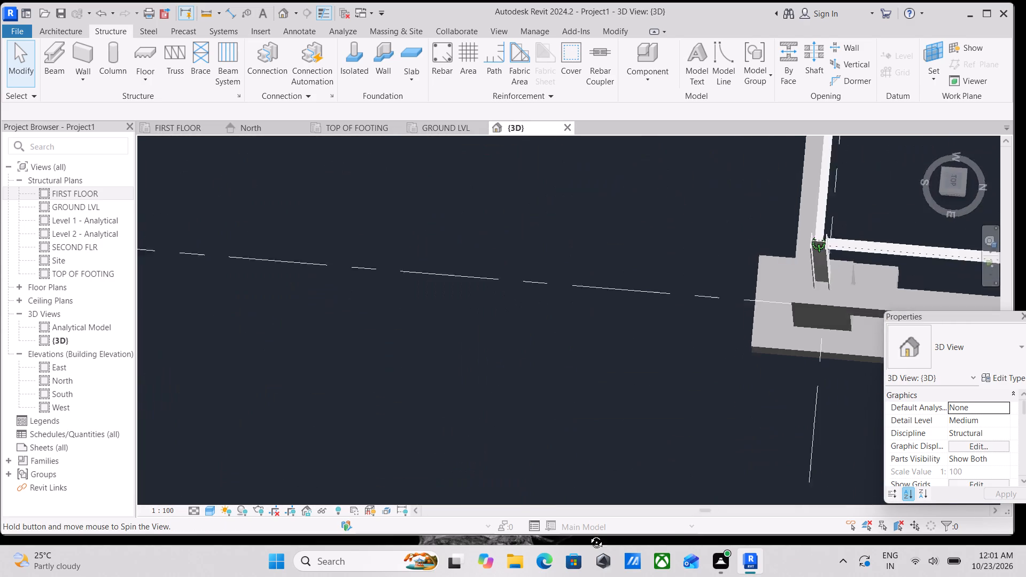
shift+middle_drag(588, 534, 570, 256)
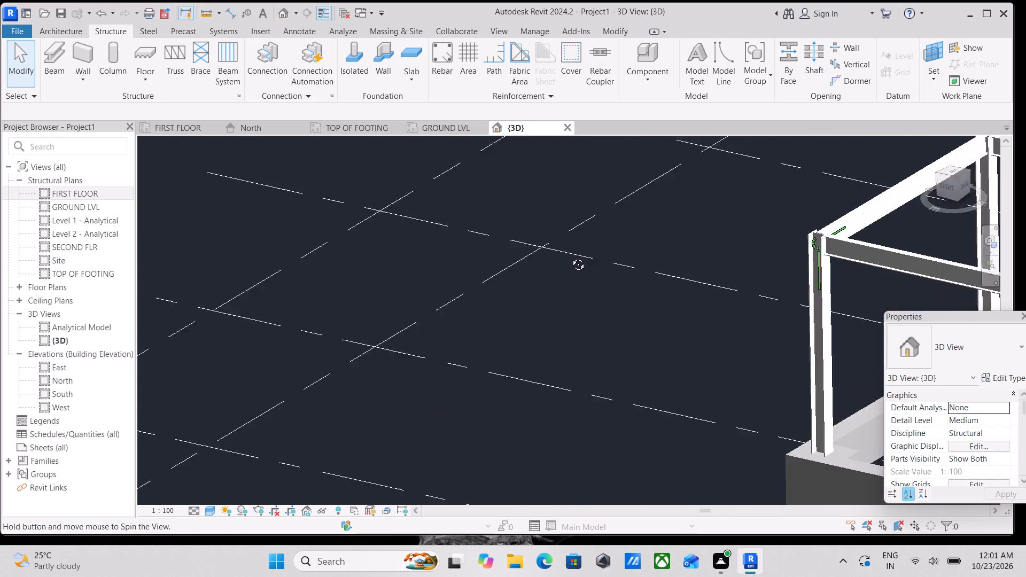
shift+middle_drag(570, 256, 671, 231)
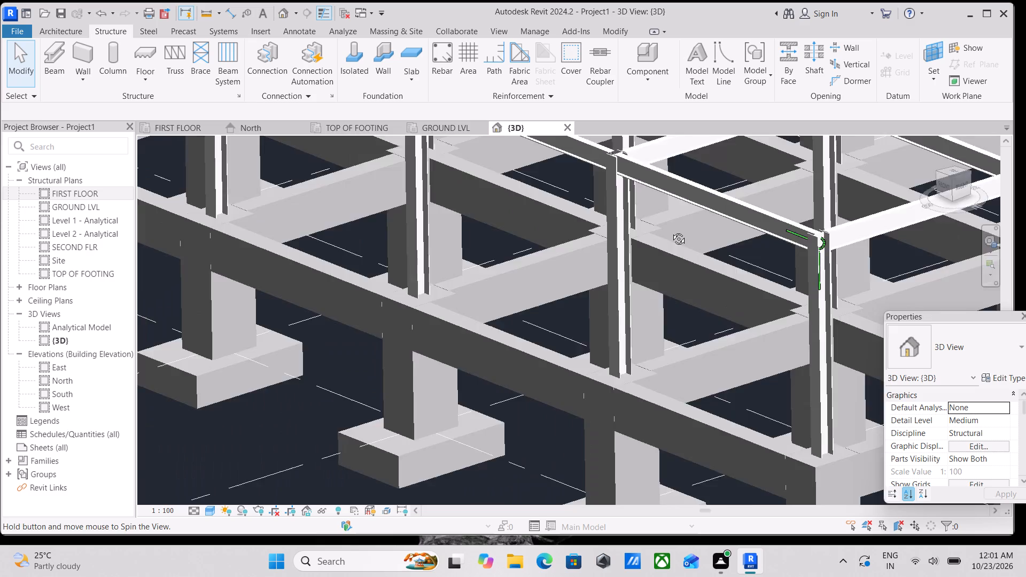
shift+middle_drag(671, 231, 609, 241)
shift+scroll(609, 241, down, 1)
scroll(622, 255, down, 8)
middle_drag(683, 286, 471, 260)
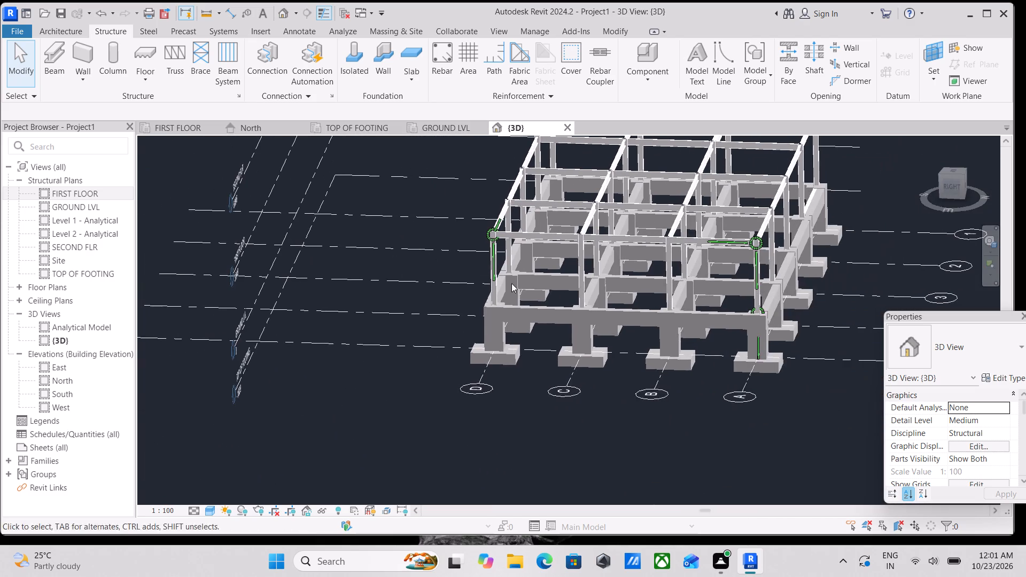
key(Escape)
scroll(740, 349, up, 3)
scroll(764, 256, down, 2)
middle_drag(764, 258, 750, 377)
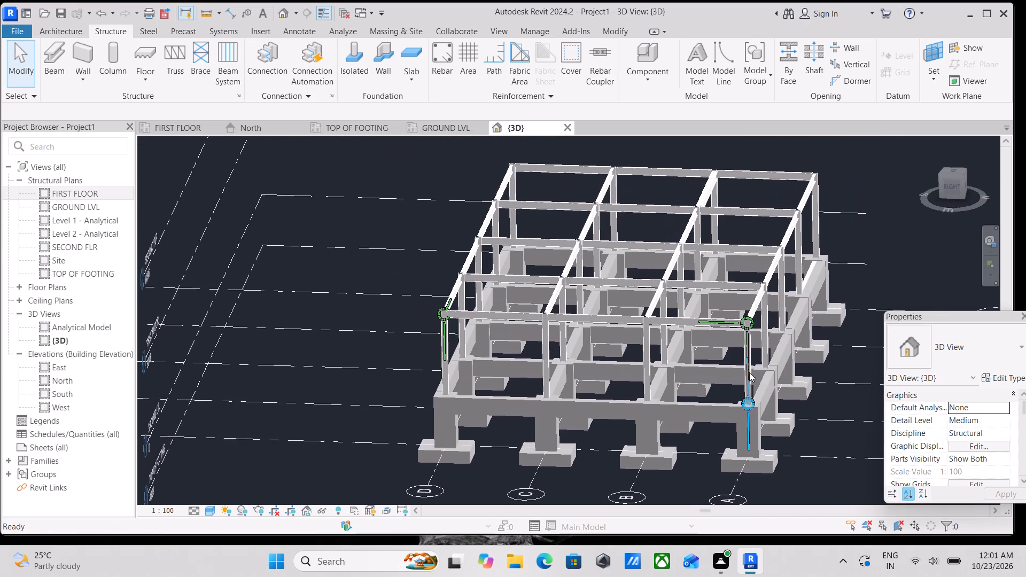
Look at the frame, levels and end connections square-on from the Right view.
click(954, 187)
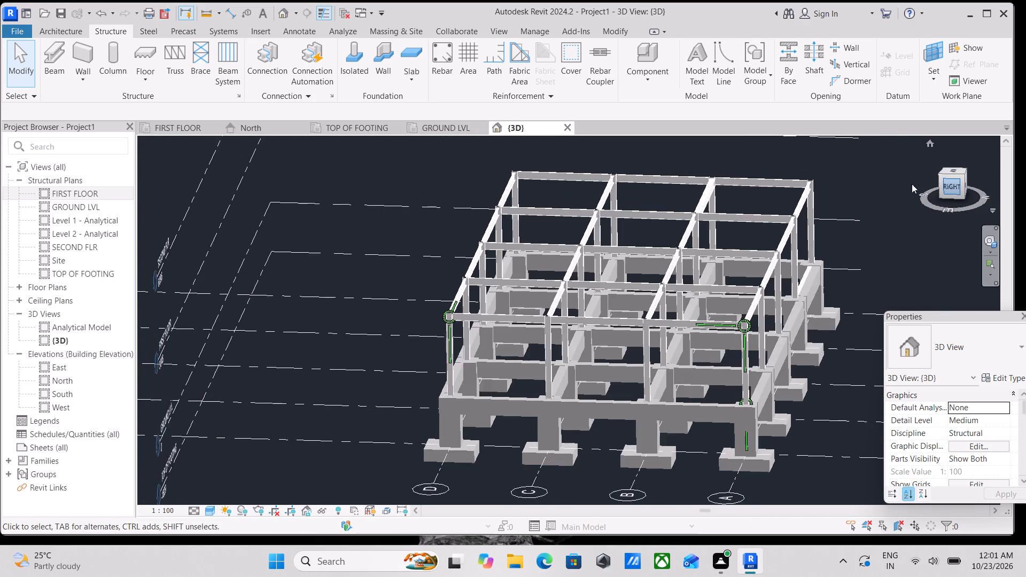
scroll(697, 285, up, 4)
scroll(612, 346, up, 3)
key(Escape)
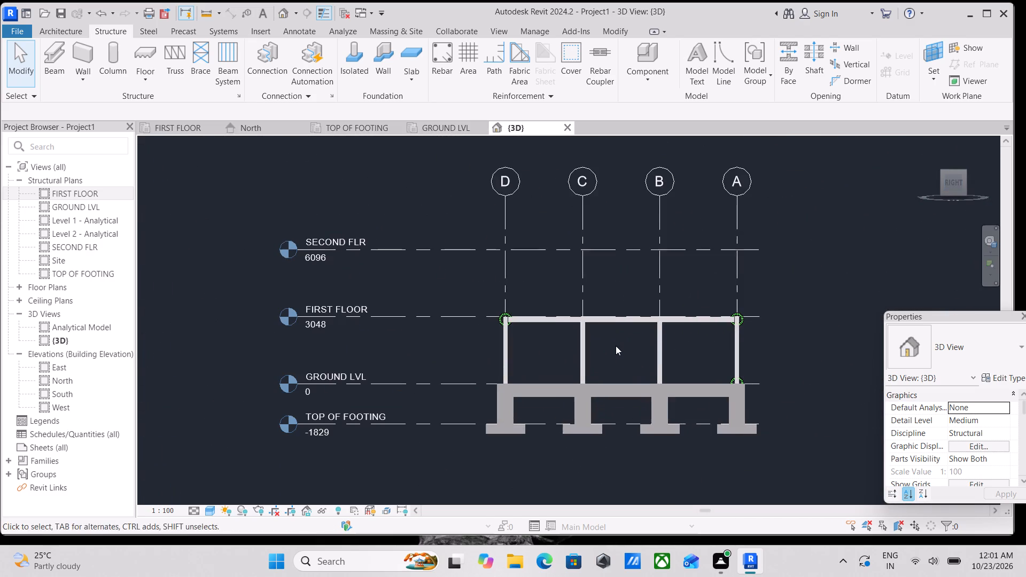
key(Escape)
scroll(670, 329, down, 4)
Add a structural connection between the D-4 steel column and the first-floor beam along grid D towards grid 3.
shift+middle_drag(666, 311, 657, 326)
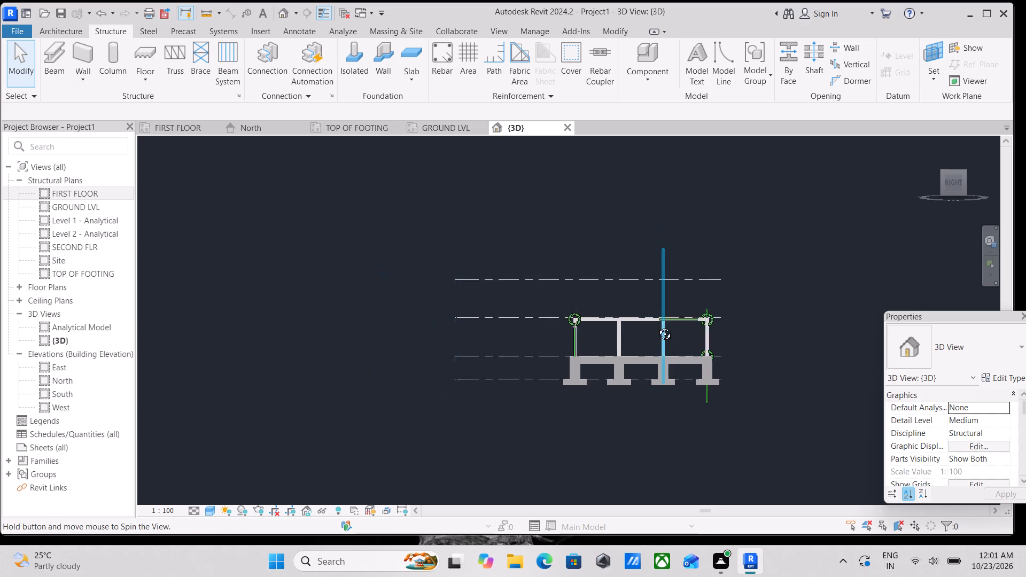
shift+middle_drag(657, 326, 465, 426)
scroll(515, 329, up, 4)
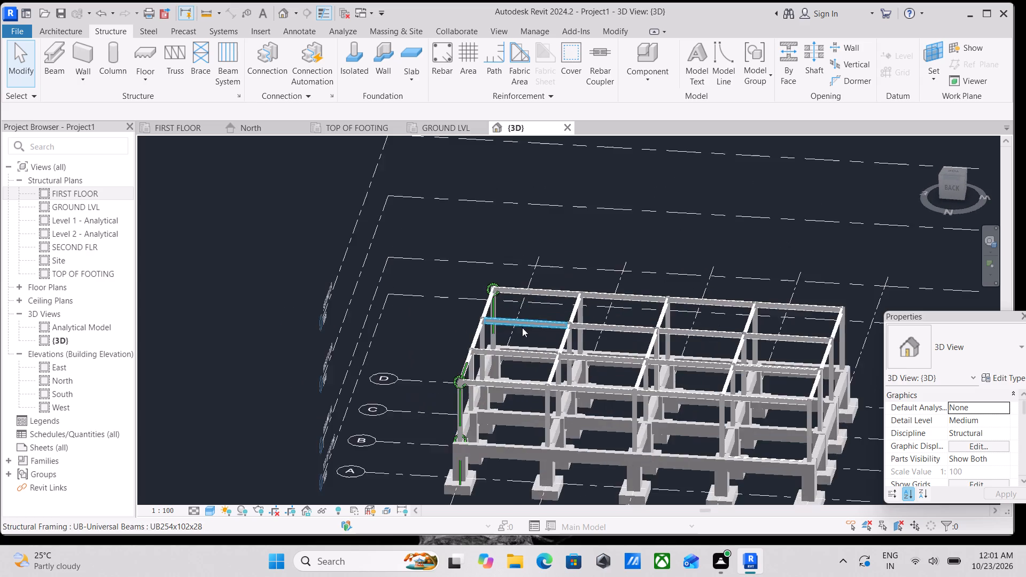
scroll(539, 326, up, 3)
scroll(594, 307, up, 6)
drag(612, 262, 589, 253)
scroll(605, 253, up, 2)
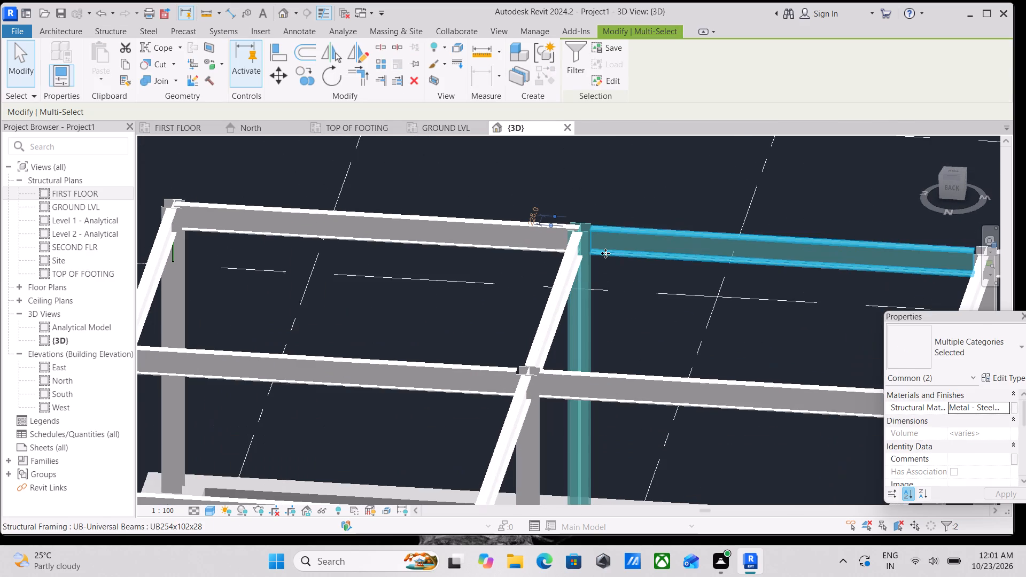
click(68, 27)
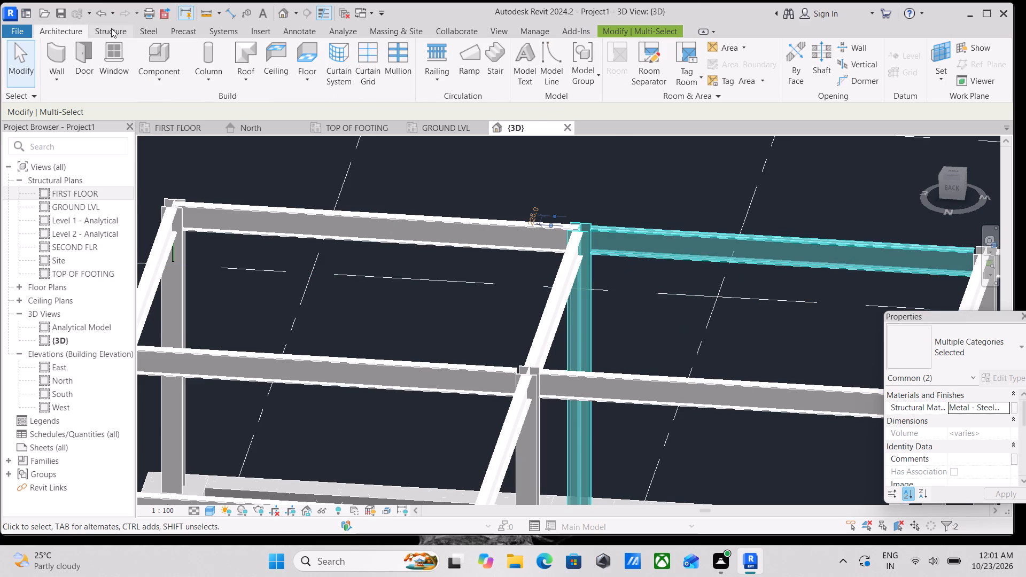
click(111, 28)
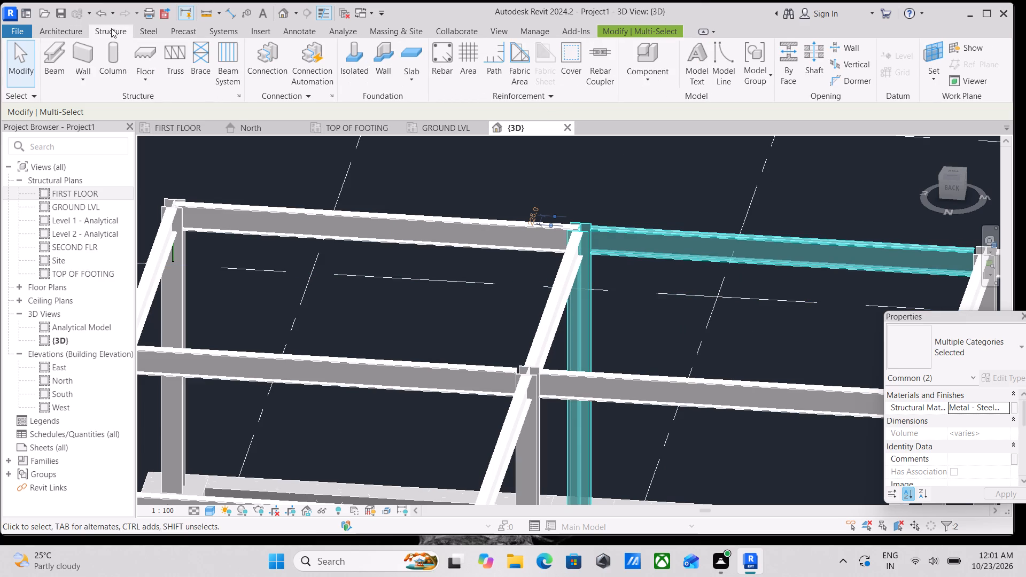
click(273, 68)
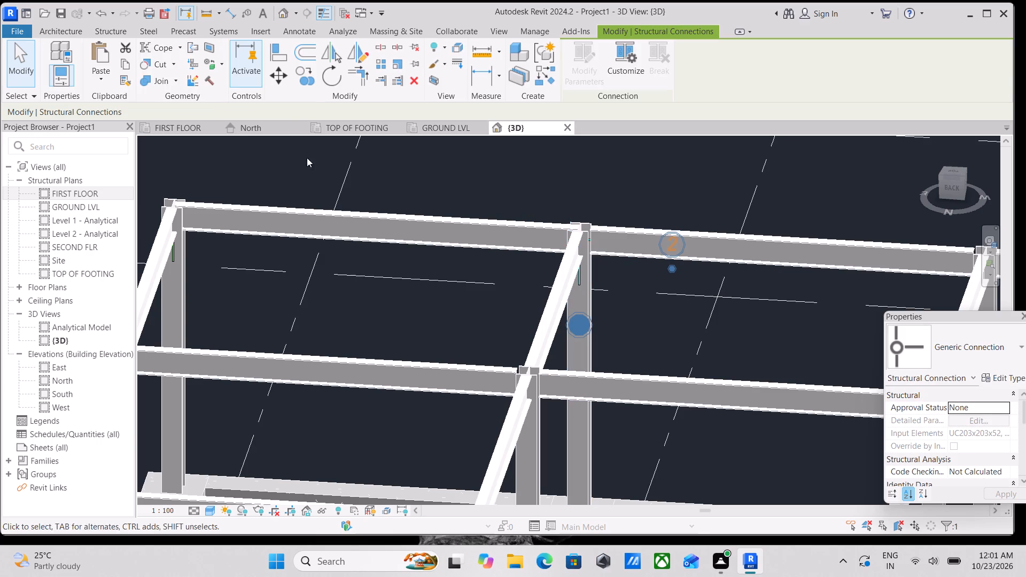
Change the new D-4 connection's type from Generic Connection to Clip angle.
scroll(639, 298, up, 4)
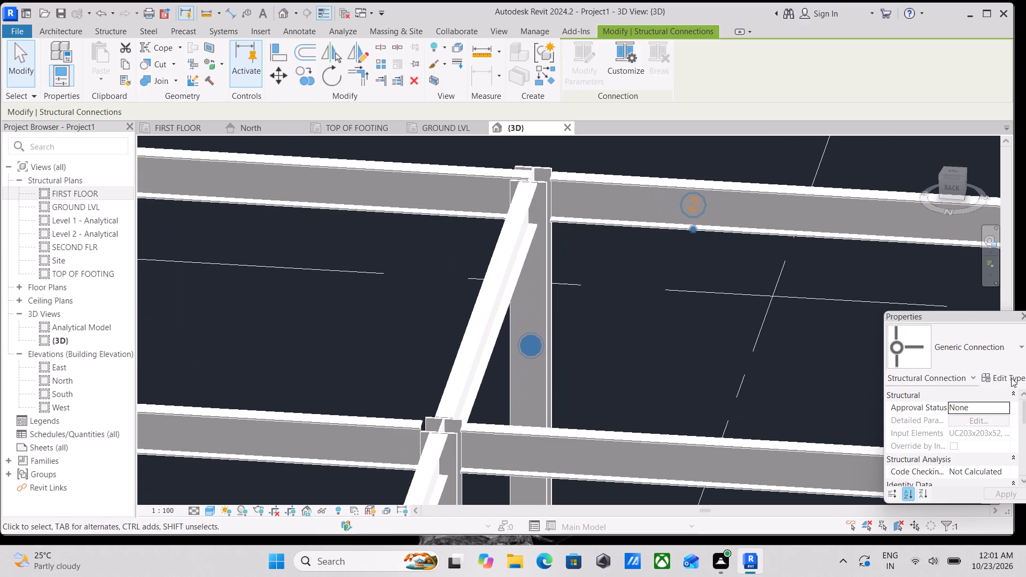
click(1016, 338)
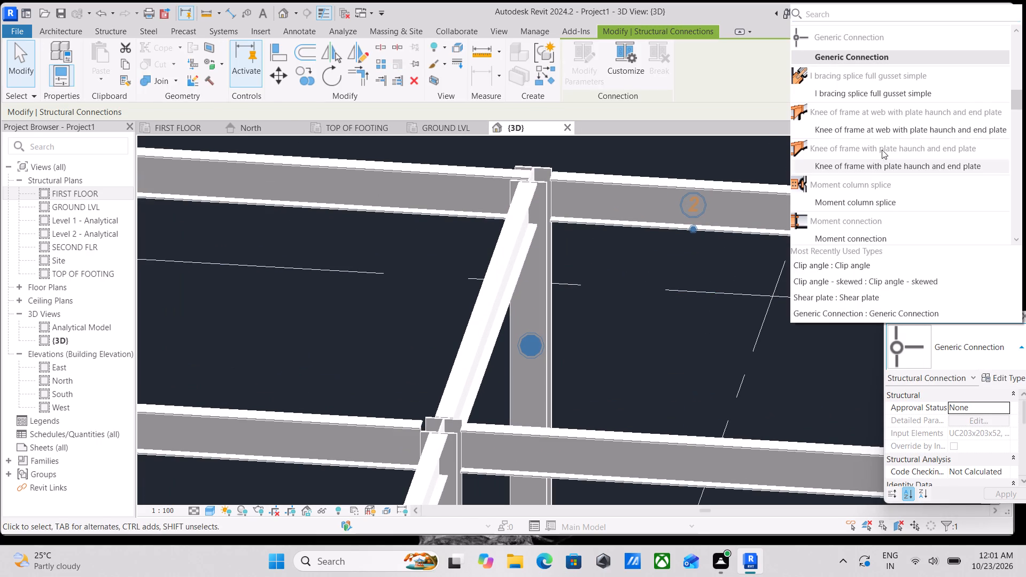
scroll(873, 109, down, 1)
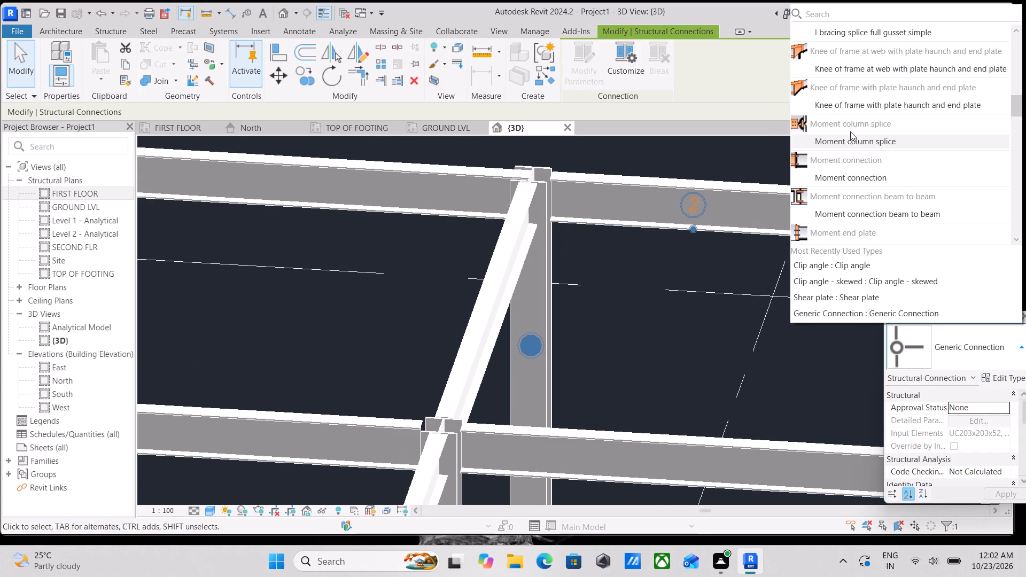
scroll(852, 179, down, 5)
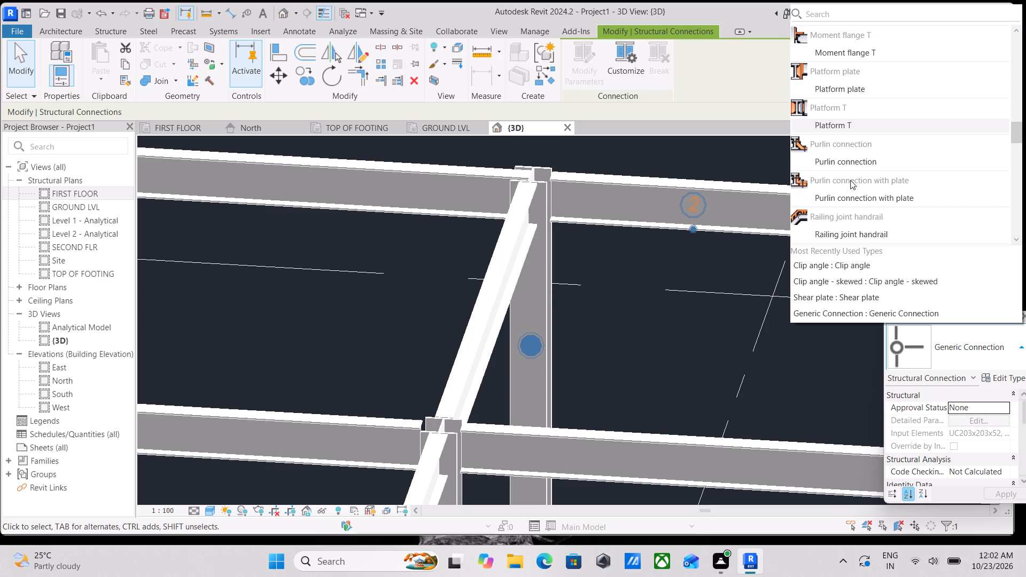
scroll(850, 180, down, 3)
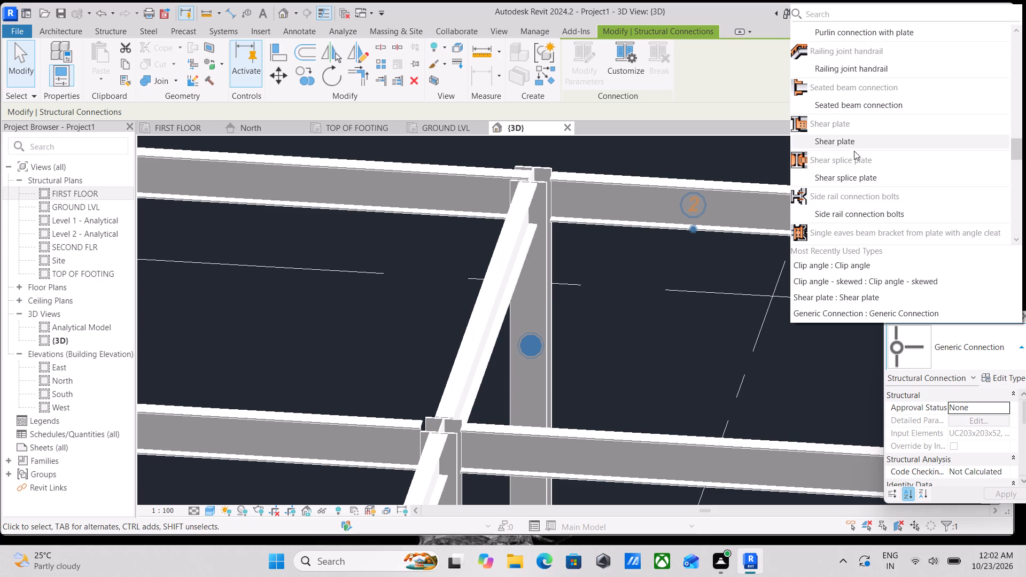
scroll(851, 173, down, 3)
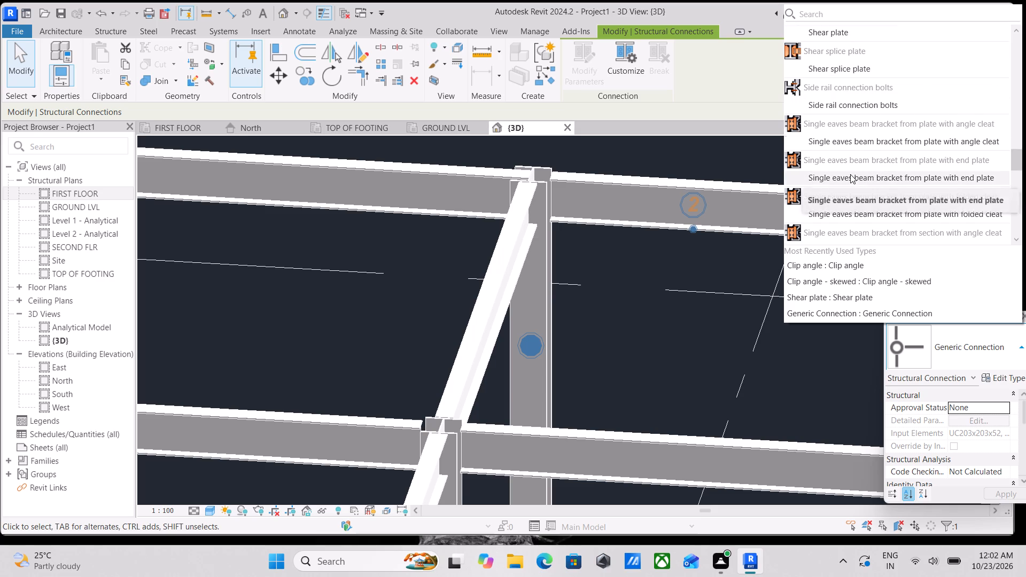
scroll(850, 175, down, 4)
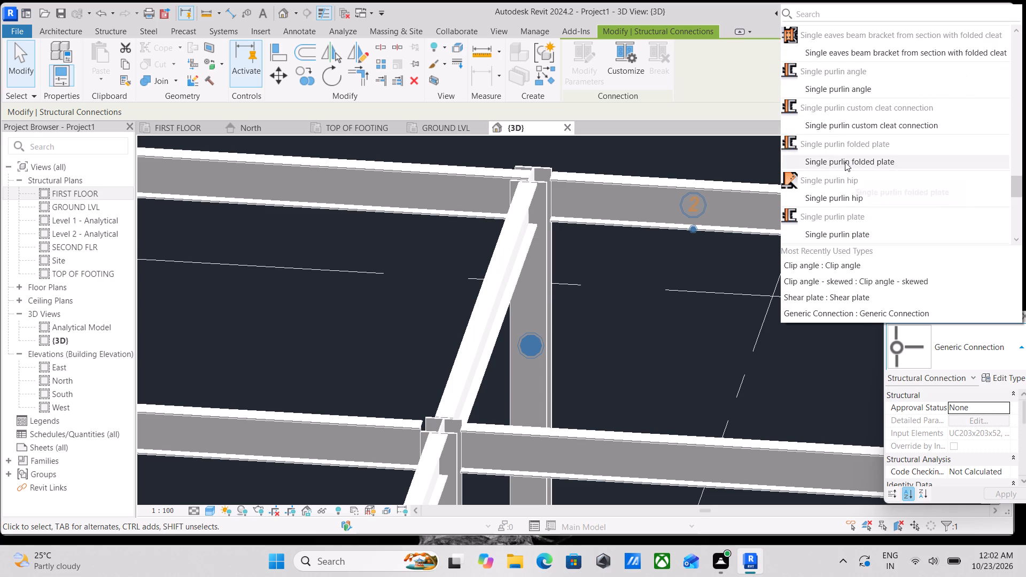
scroll(845, 162, down, 3)
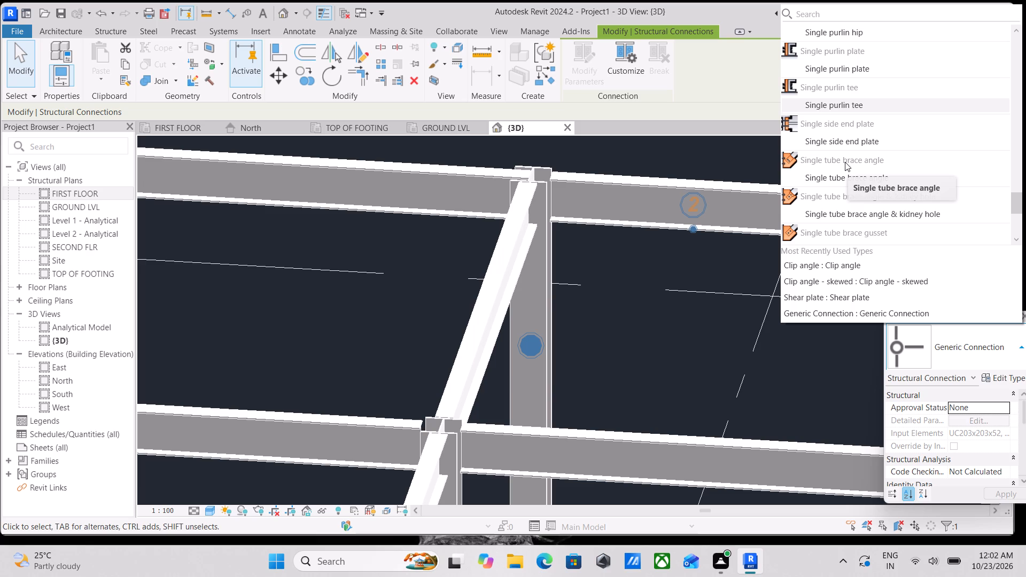
scroll(845, 162, down, 2)
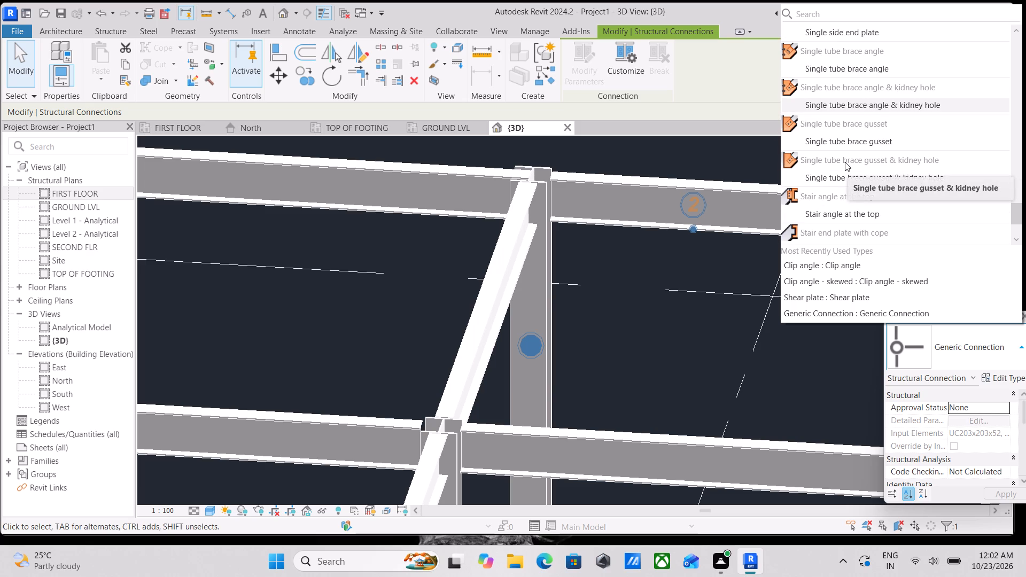
scroll(843, 166, down, 2)
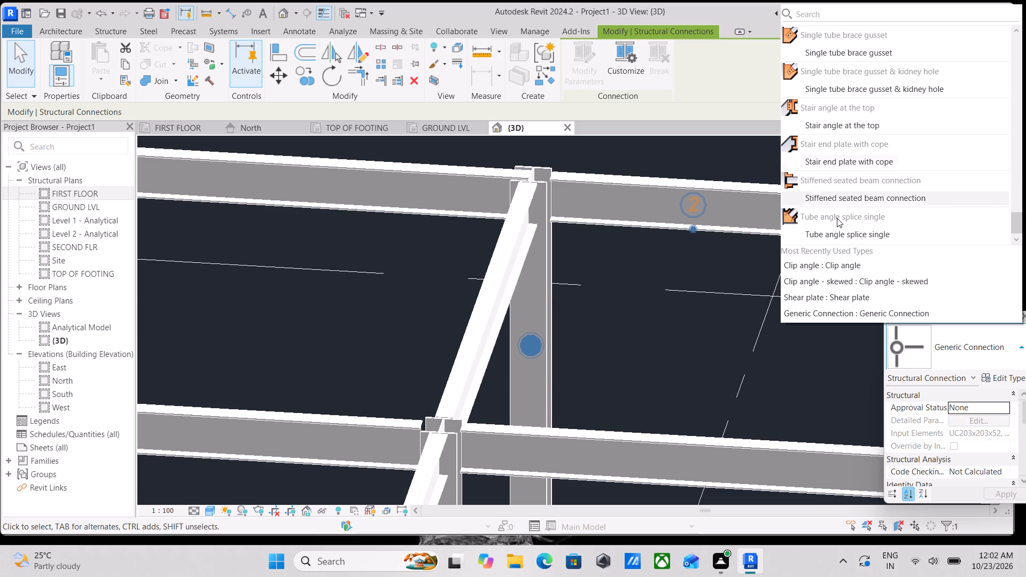
scroll(837, 223, down, 2)
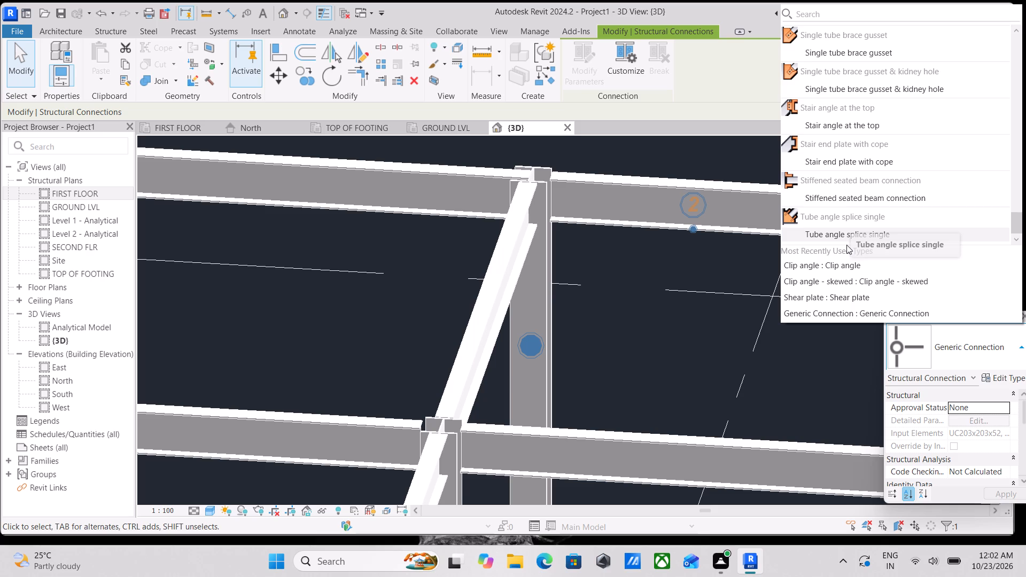
scroll(847, 232, up, 15)
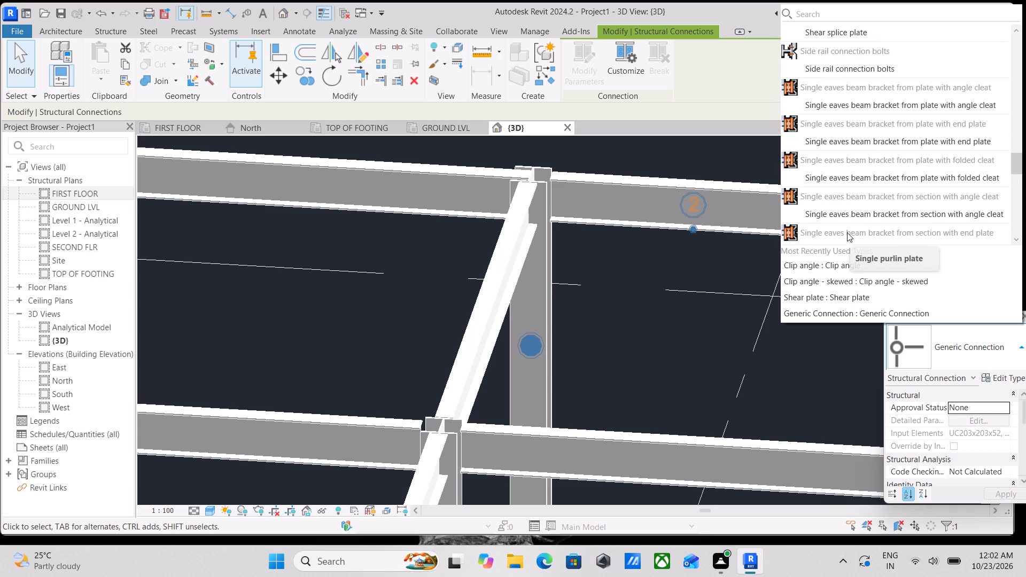
scroll(847, 232, up, 2)
scroll(903, 166, up, 3)
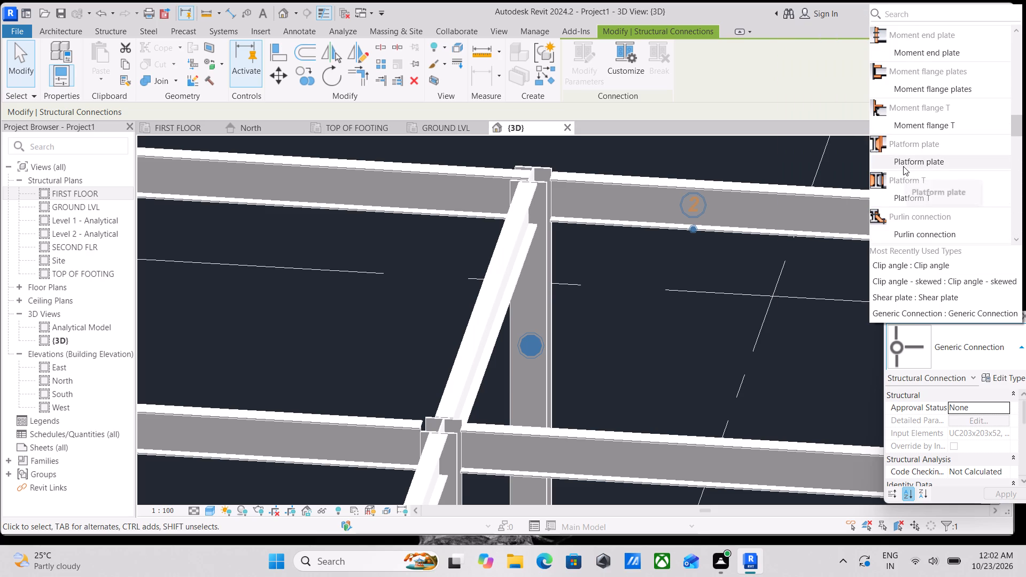
scroll(903, 166, up, 13)
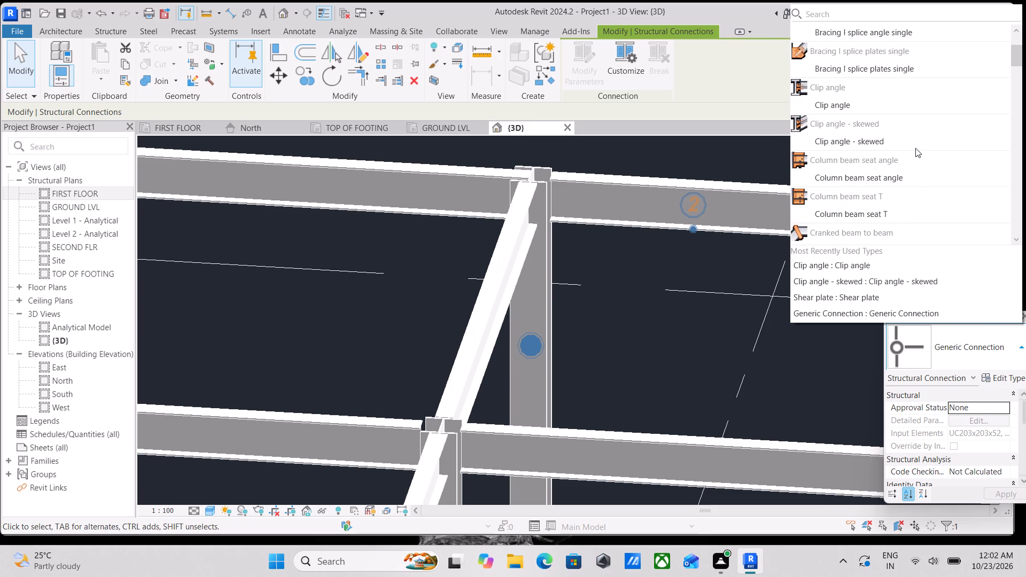
click(872, 107)
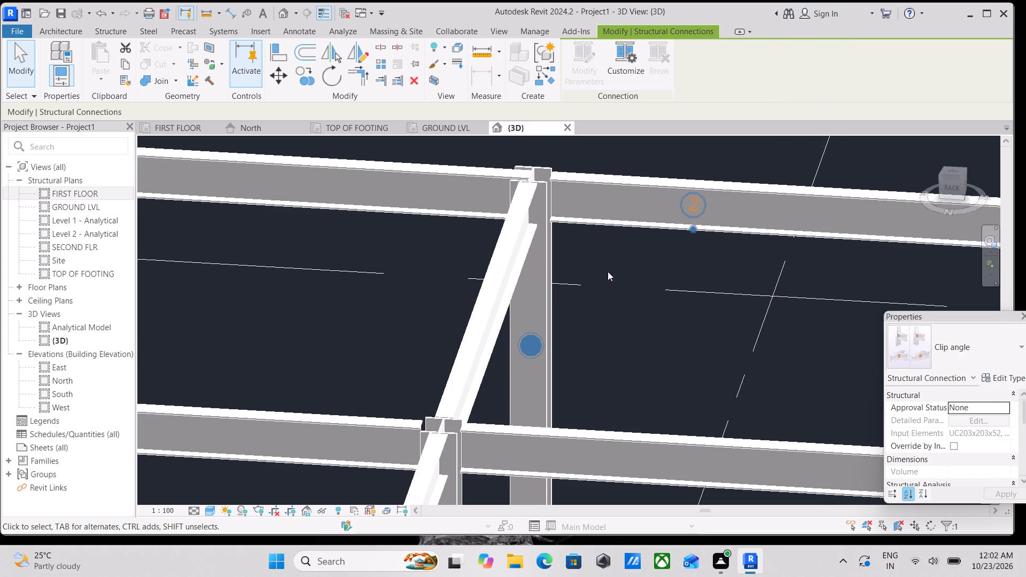
scroll(573, 244, down, 10)
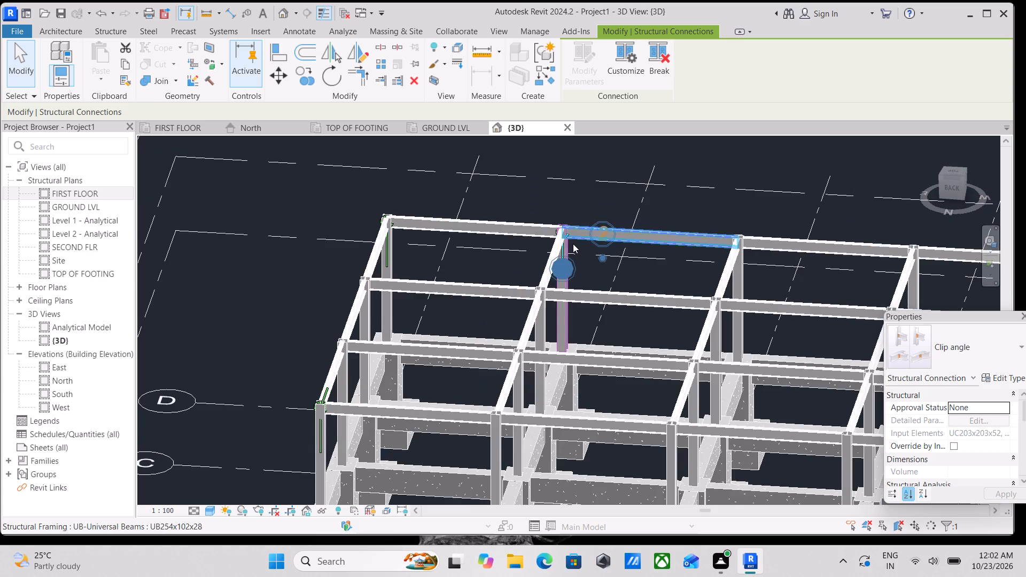
scroll(573, 244, up, 10)
key(Escape)
Examine the beam-to-column joint at the top of the D-4 column and the surrounding frame from several directions.
scroll(571, 245, up, 4)
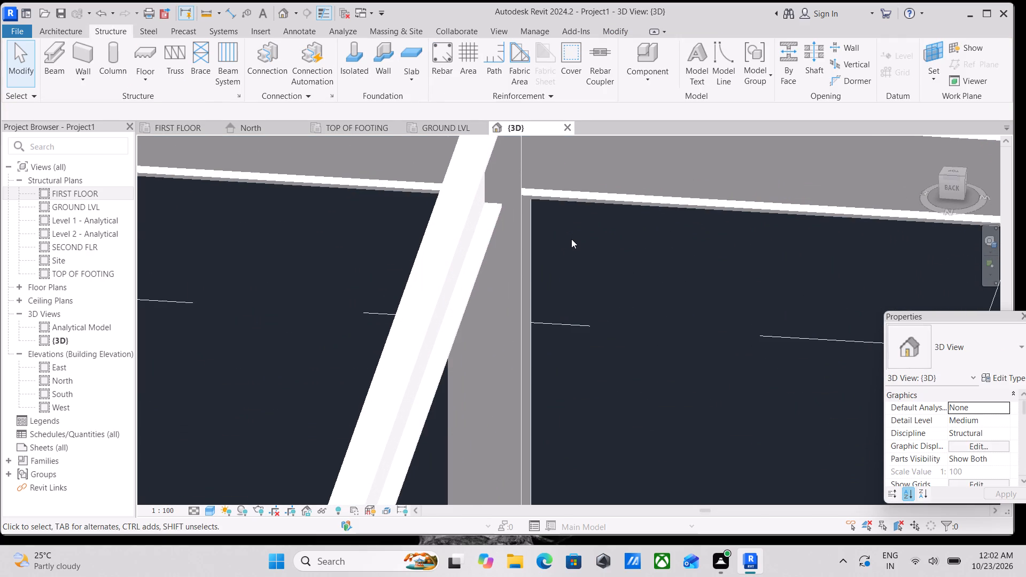
shift+middle_drag(571, 238, 521, 258)
shift+scroll(521, 258, down, 5)
middle_drag(589, 249, 569, 259)
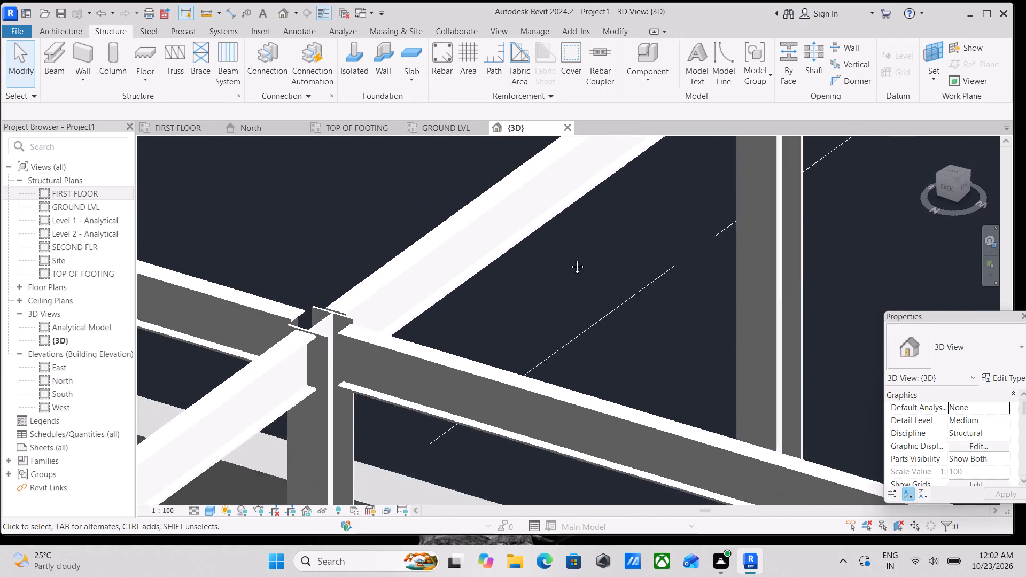
shift+scroll(569, 259, down, 2)
middle_drag(569, 259, 301, 384)
scroll(301, 384, up, 1)
scroll(493, 252, down, 1)
middle_drag(493, 252, 447, 331)
scroll(447, 330, up, 1)
shift+middle_drag(461, 224, 437, 263)
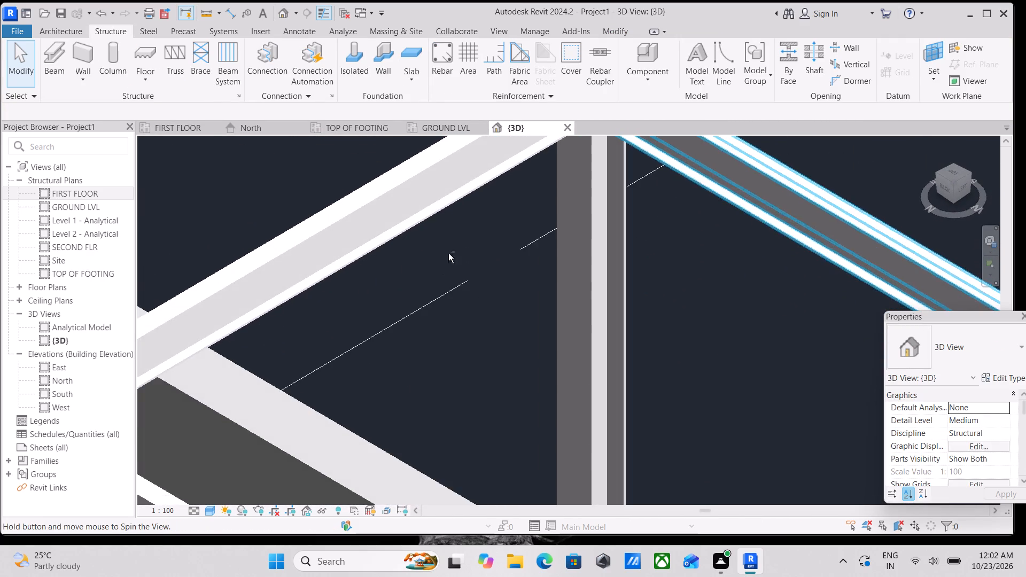
scroll(703, 181, down, 1)
middle_drag(699, 182, 513, 409)
shift+scroll(470, 253, up, 12)
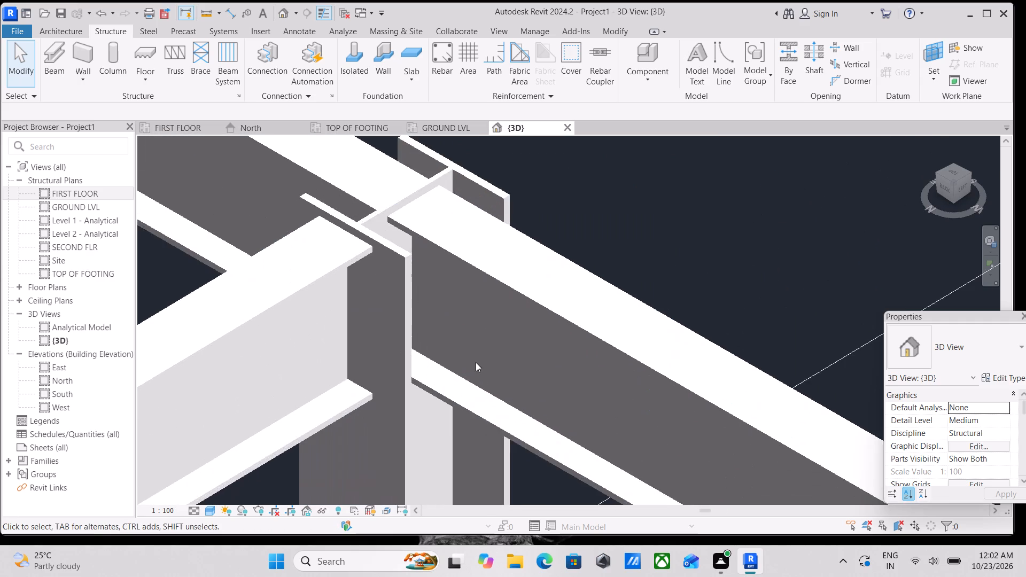
shift+scroll(476, 362, up, 4)
scroll(472, 323, down, 5)
shift+middle_drag(555, 276, 486, 319)
shift+scroll(486, 319, down, 19)
middle_drag(481, 321, 526, 286)
scroll(449, 254, up, 3)
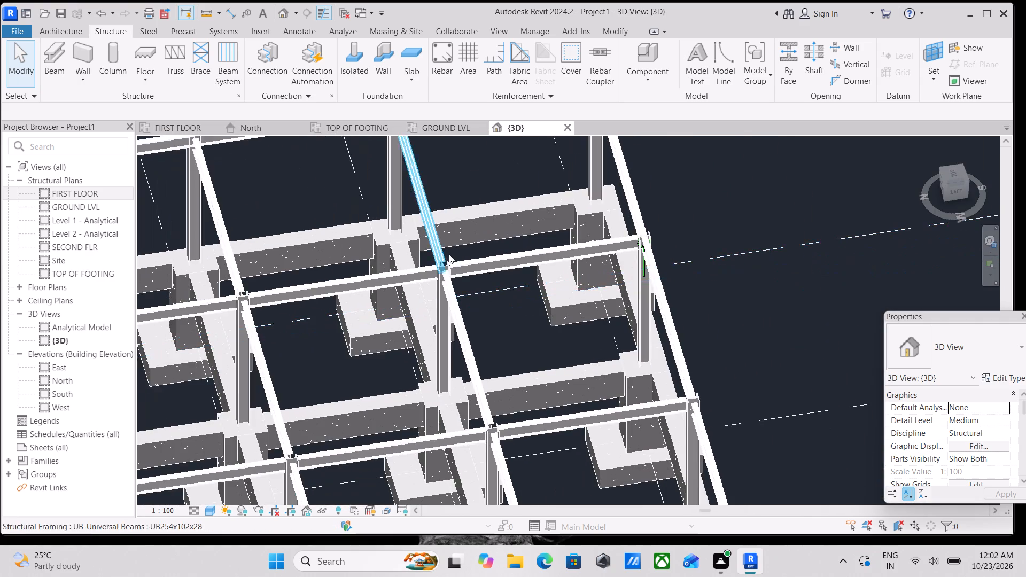
scroll(449, 254, up, 6)
middle_drag(442, 277, 555, 339)
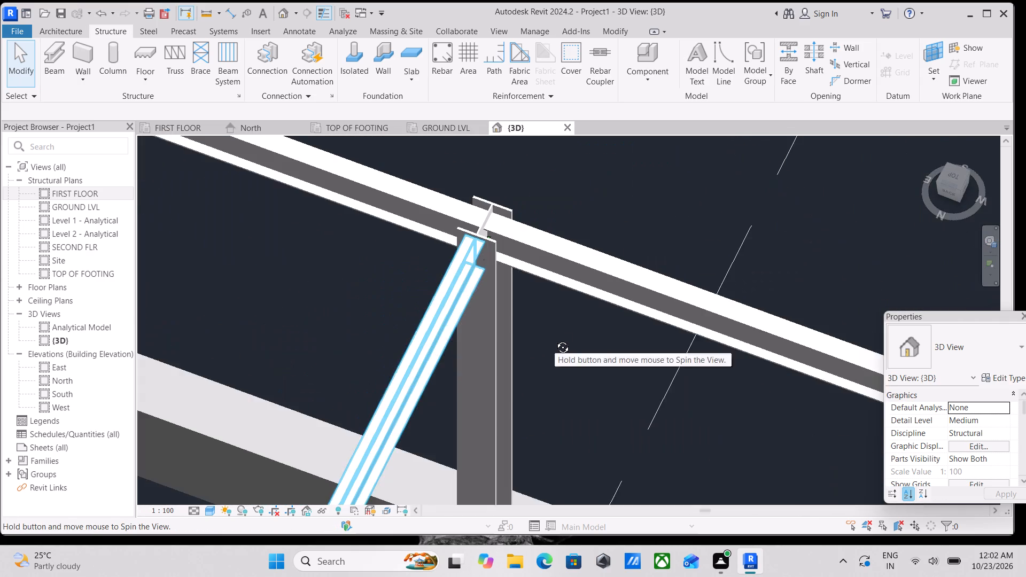
middle_drag(555, 339, 561, 326)
shift+scroll(561, 326, up, 1)
scroll(561, 326, down, 12)
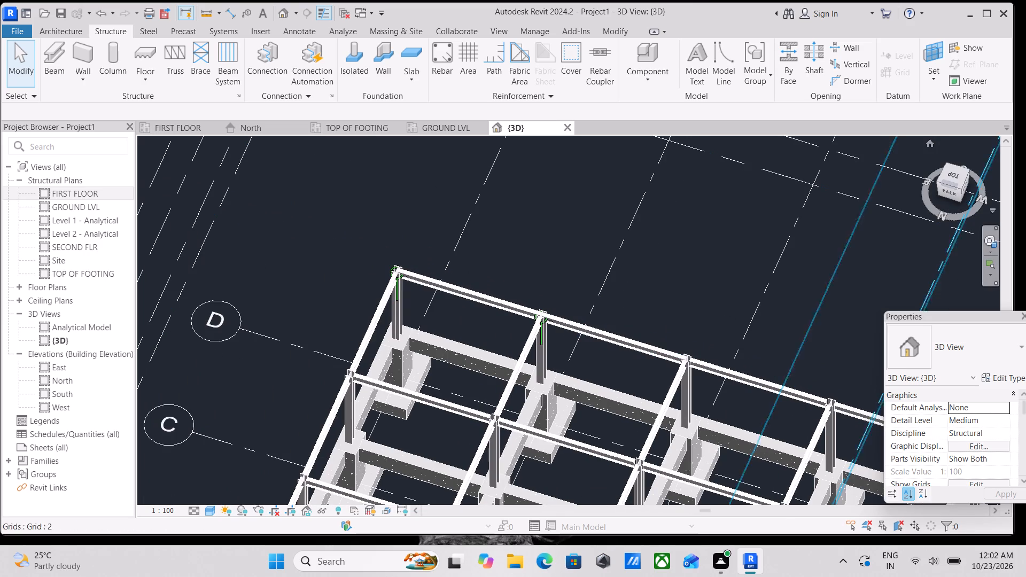
Show the frame square-on from the Back view, close enough to see the levels and grid lines 5 to 1.
click(950, 189)
scroll(508, 358, up, 3)
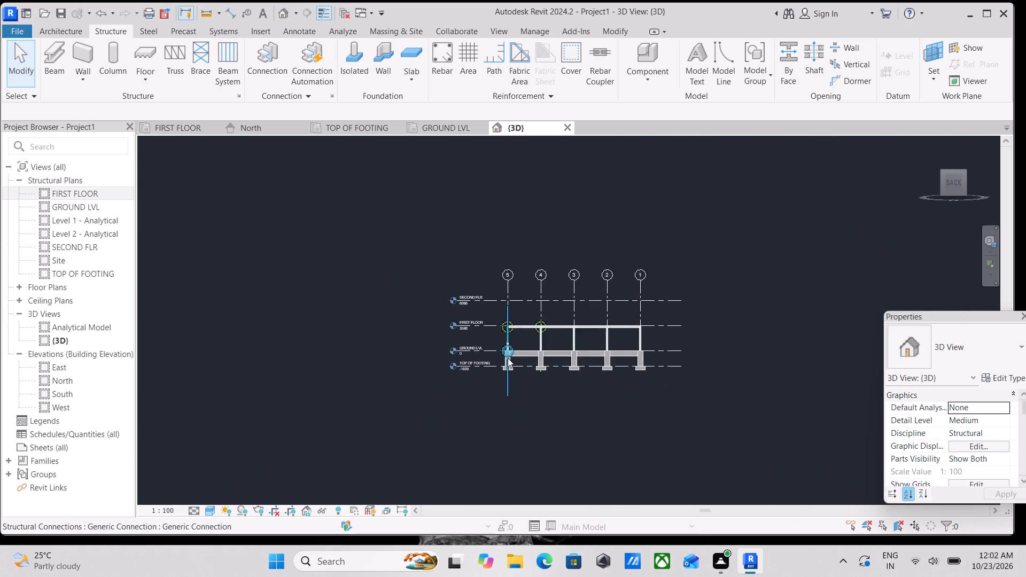
scroll(508, 358, up, 4)
scroll(487, 267, up, 3)
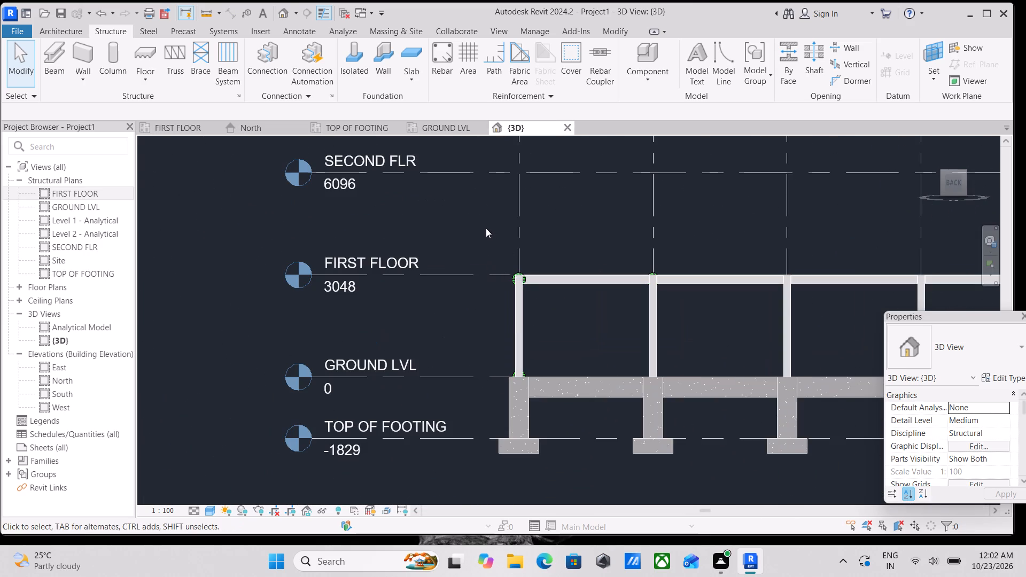
scroll(486, 228, down, 1)
middle_drag(486, 228, 429, 209)
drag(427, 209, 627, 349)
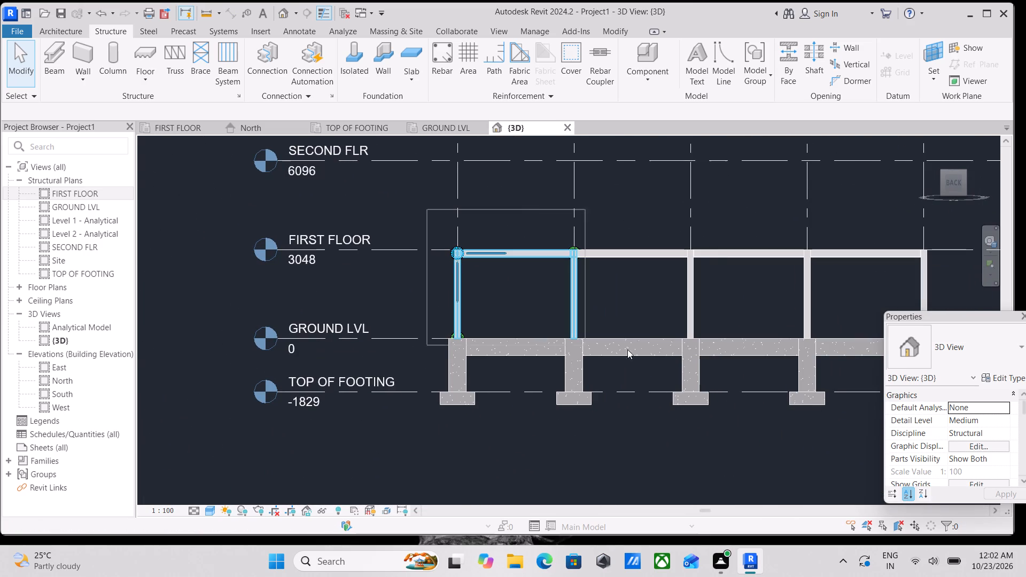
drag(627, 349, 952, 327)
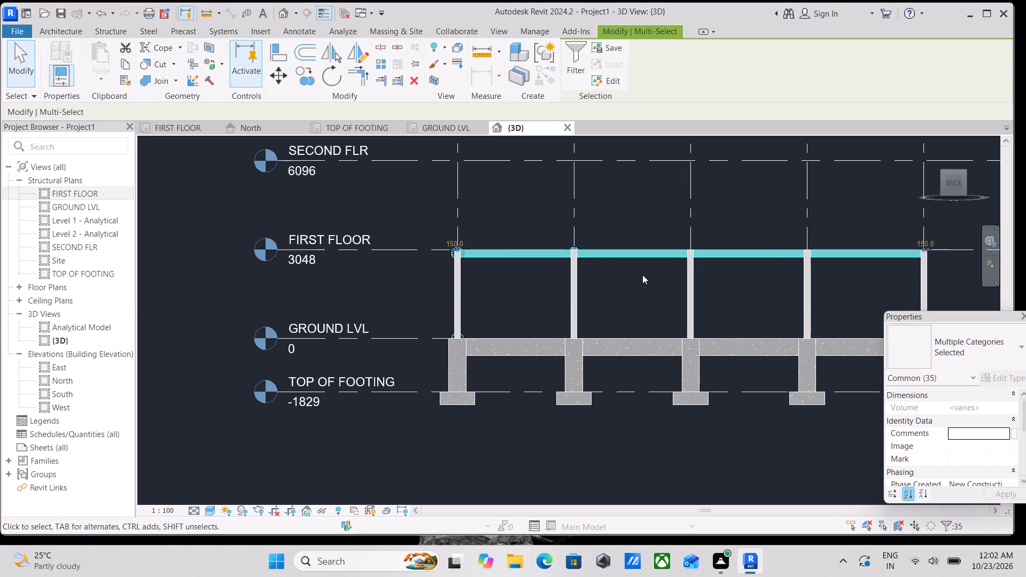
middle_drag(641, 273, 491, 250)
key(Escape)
Select the steel storey above GROUND LVL, filtering the selection to Structural Columns, Structural Connections and Structural Framing (Girder) only.
drag(823, 283, 680, 246)
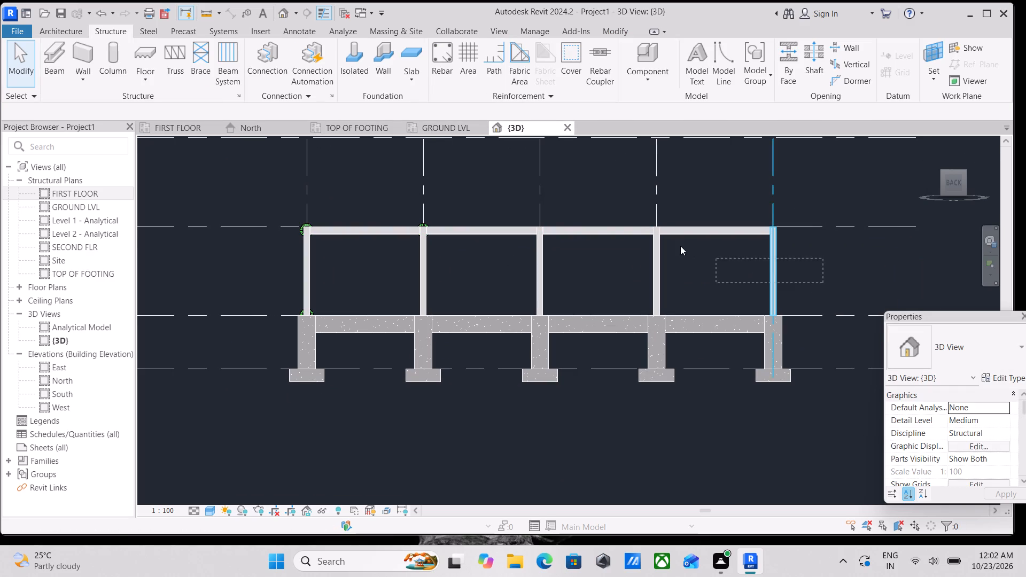
drag(680, 246, 271, 205)
middle_drag(325, 217, 370, 308)
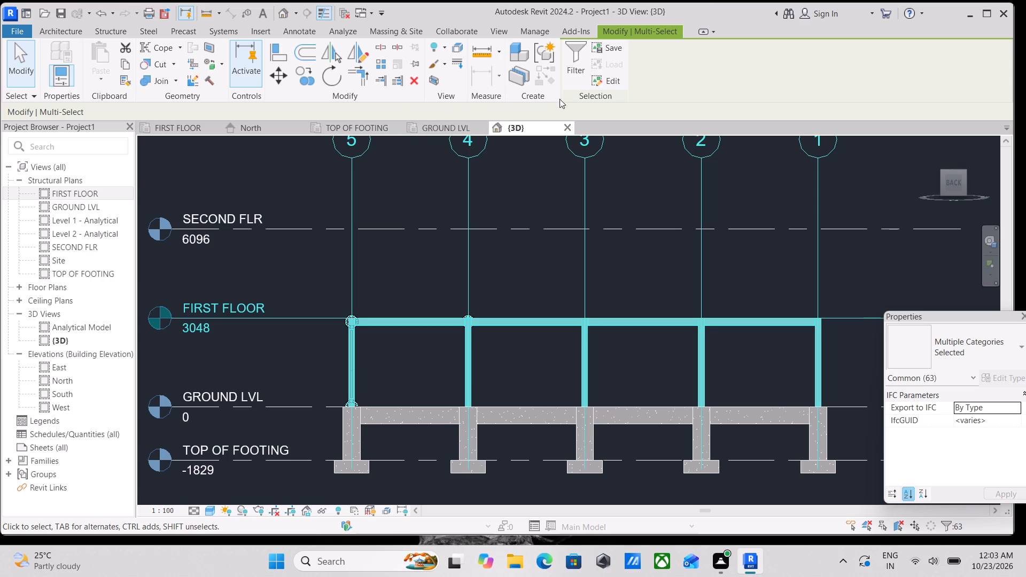
click(575, 69)
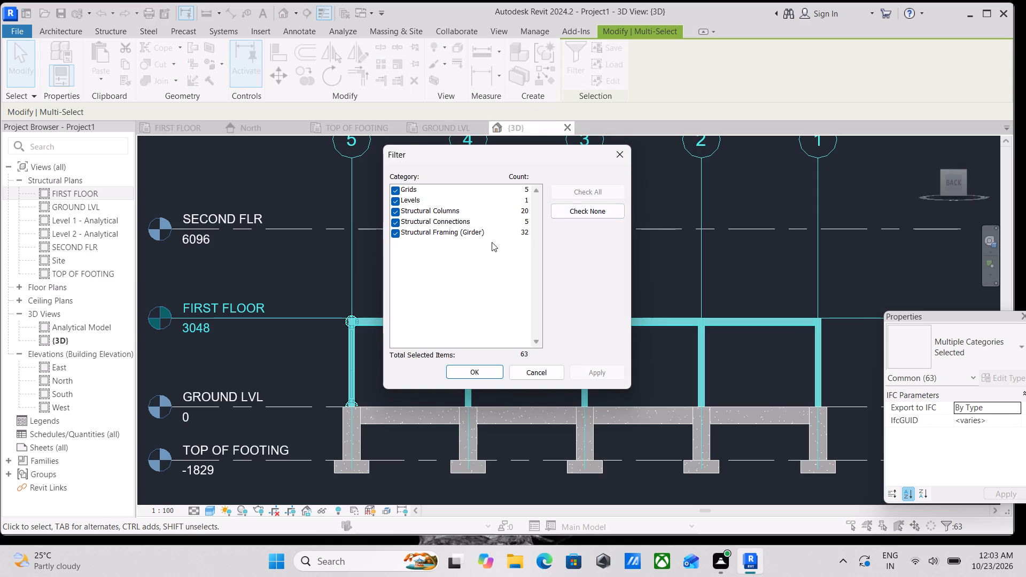
click(586, 207)
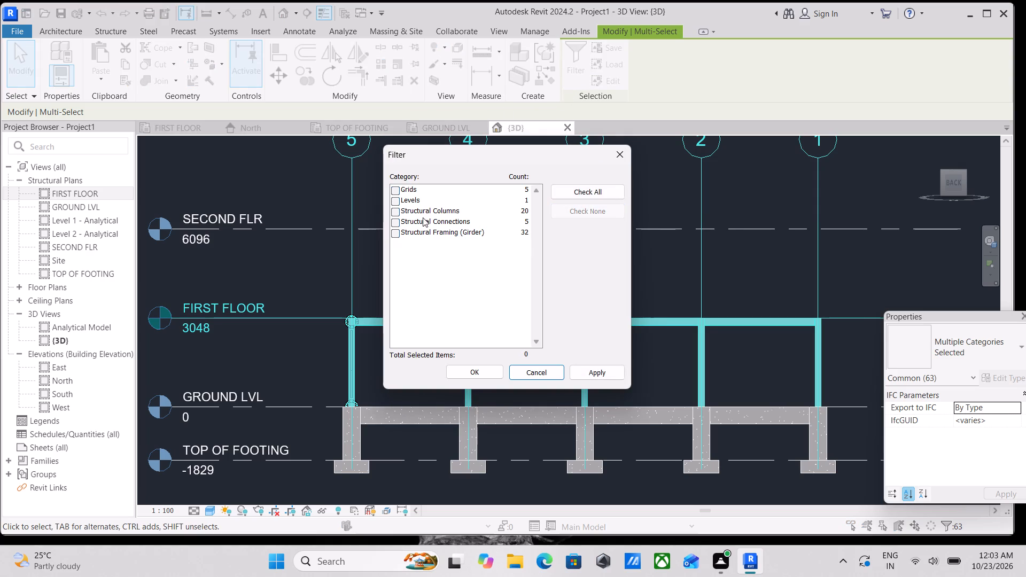
click(399, 208)
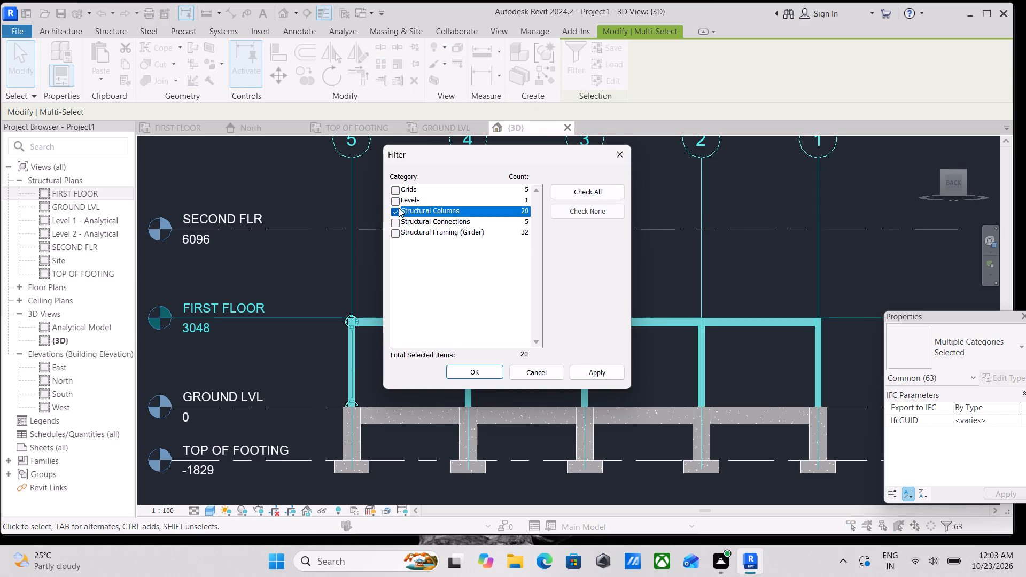
click(395, 221)
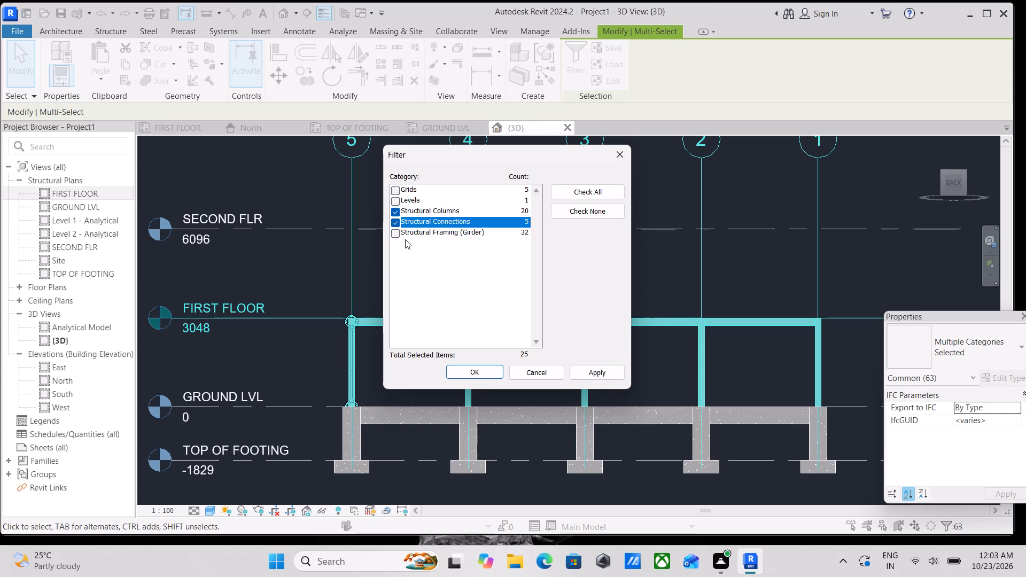
click(391, 229)
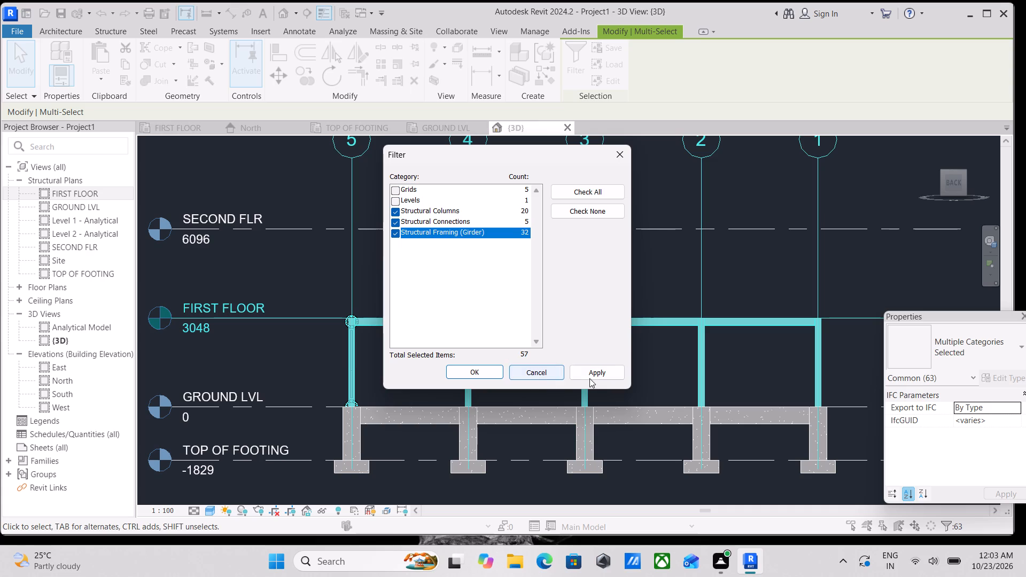
click(591, 378)
click(472, 367)
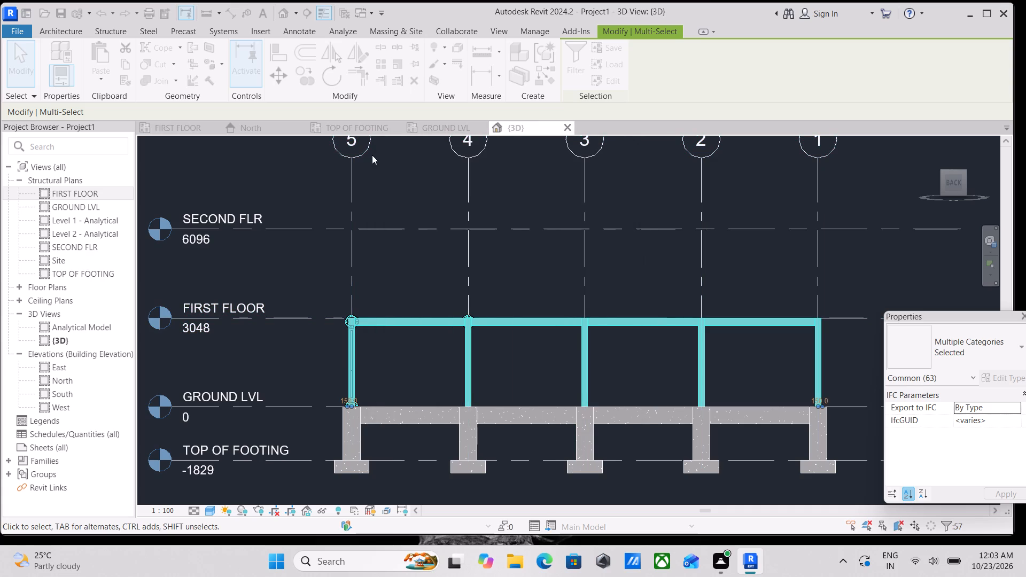
Copy the filtered storey frame to the clipboard and paste it aligned to the selected level SECOND FLR.
click(123, 63)
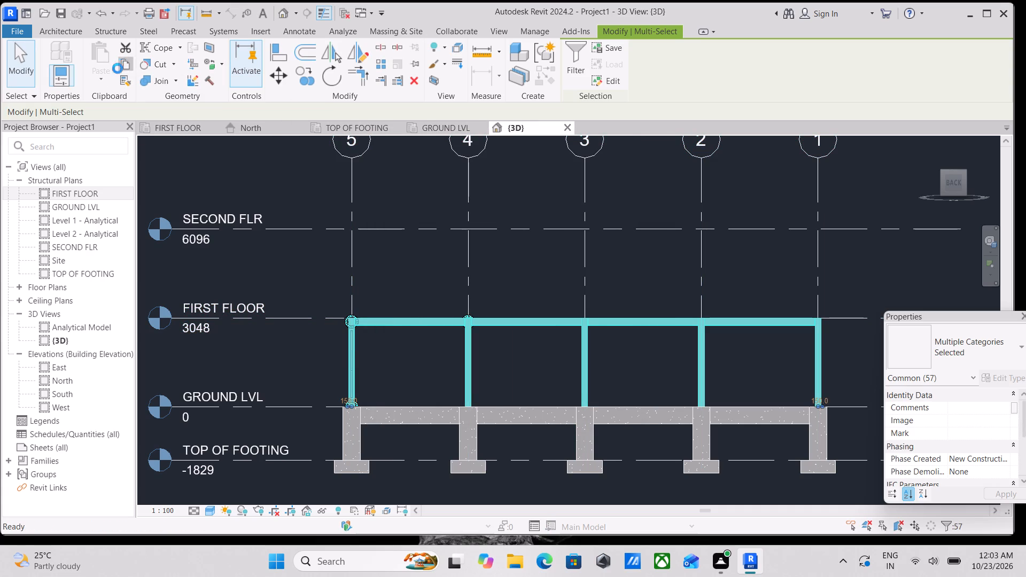
click(106, 77)
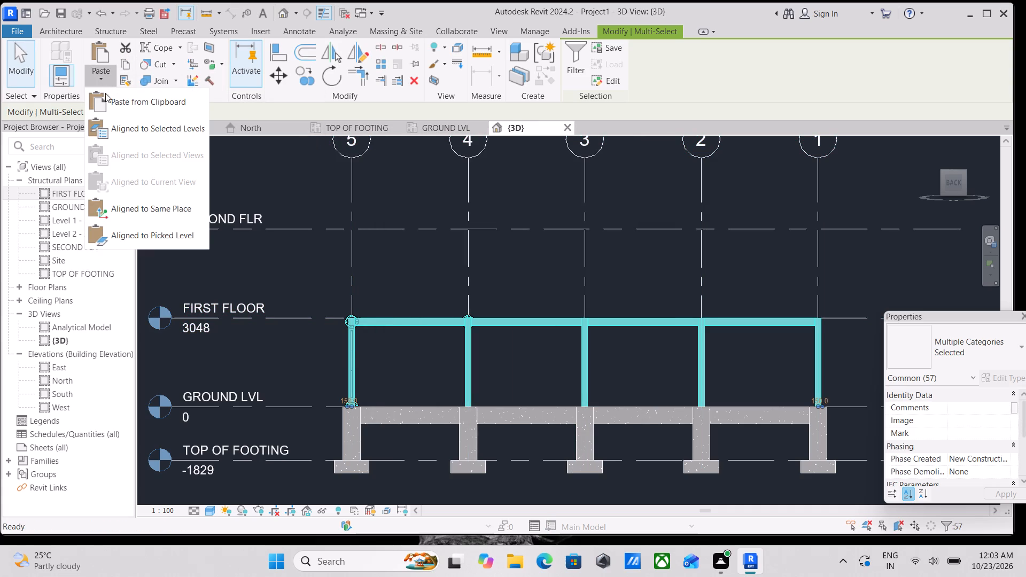
click(136, 132)
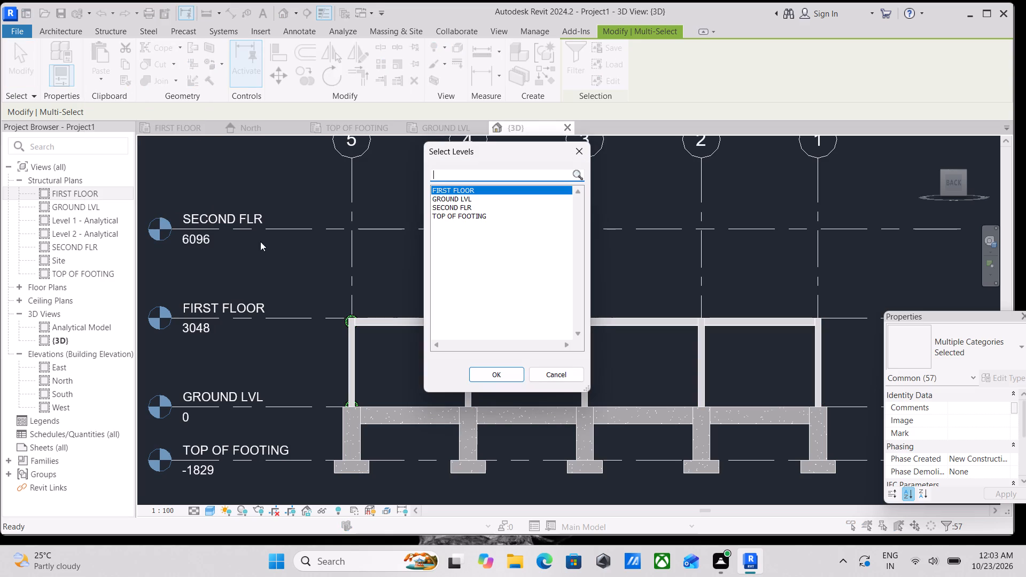
click(459, 208)
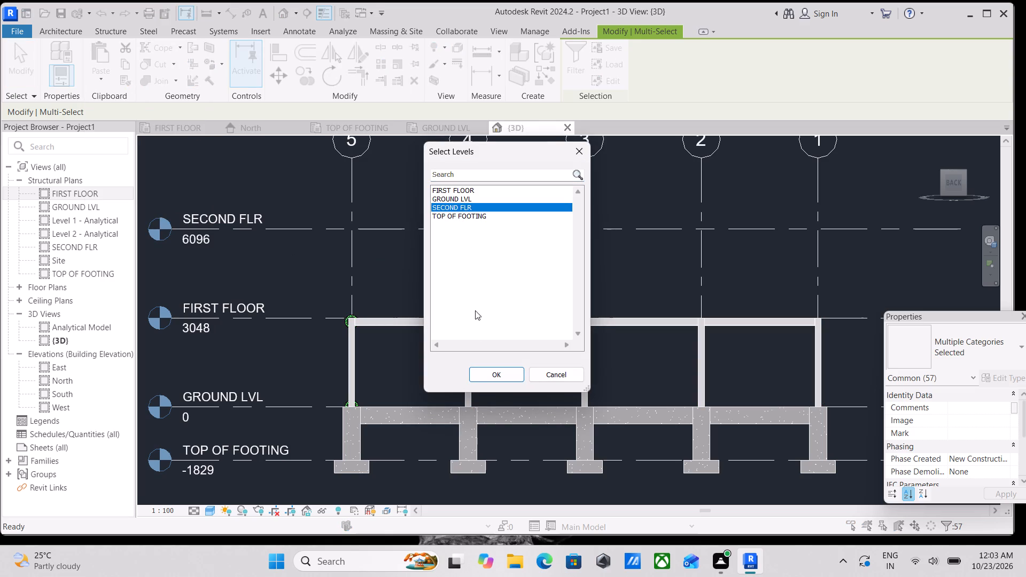
click(483, 377)
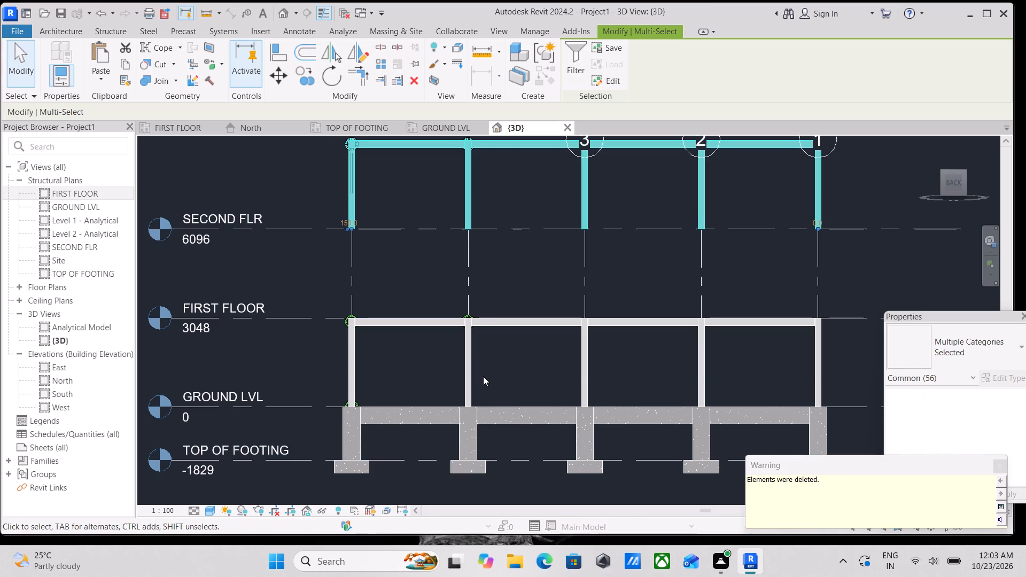
key(Escape)
scroll(514, 358, down, 2)
scroll(538, 316, down, 3)
key(Escape)
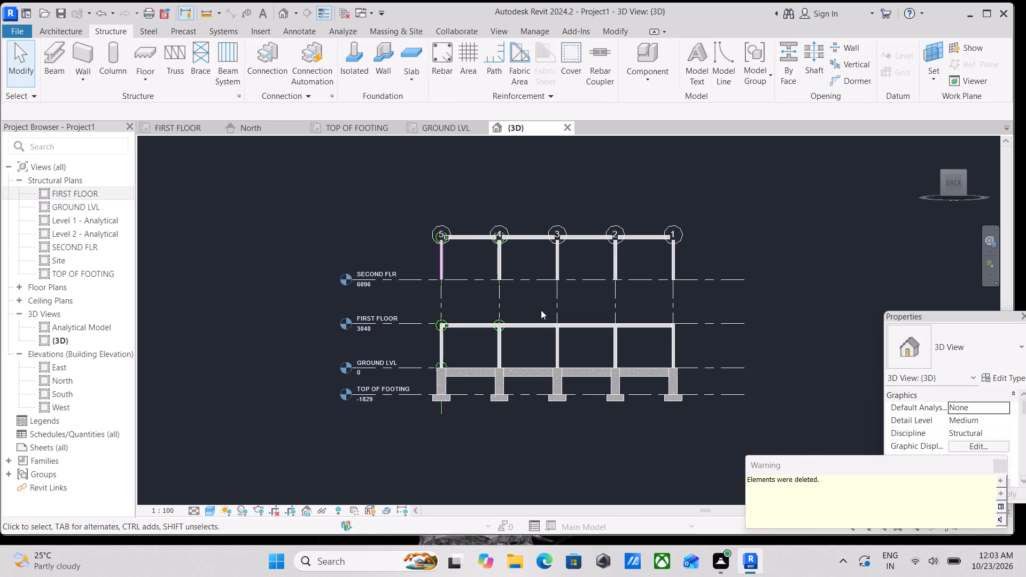
Copy all columns, connections and girders of the storey above SECOND FLR and paste them aligned to the picked level FIRST FLOOR.
shift+middle_drag(579, 291, 348, 324)
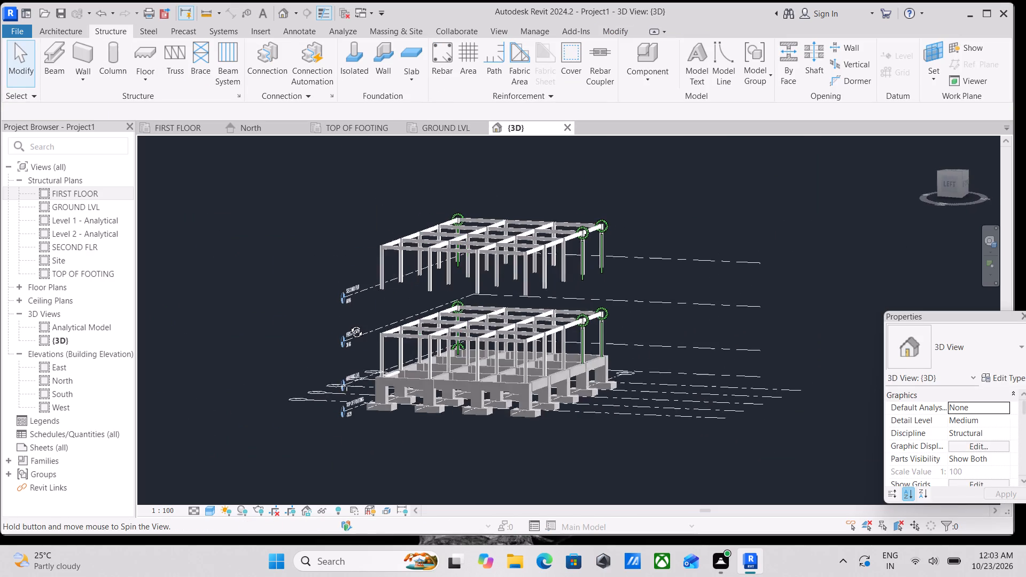
shift+middle_drag(348, 324, 349, 324)
click(952, 180)
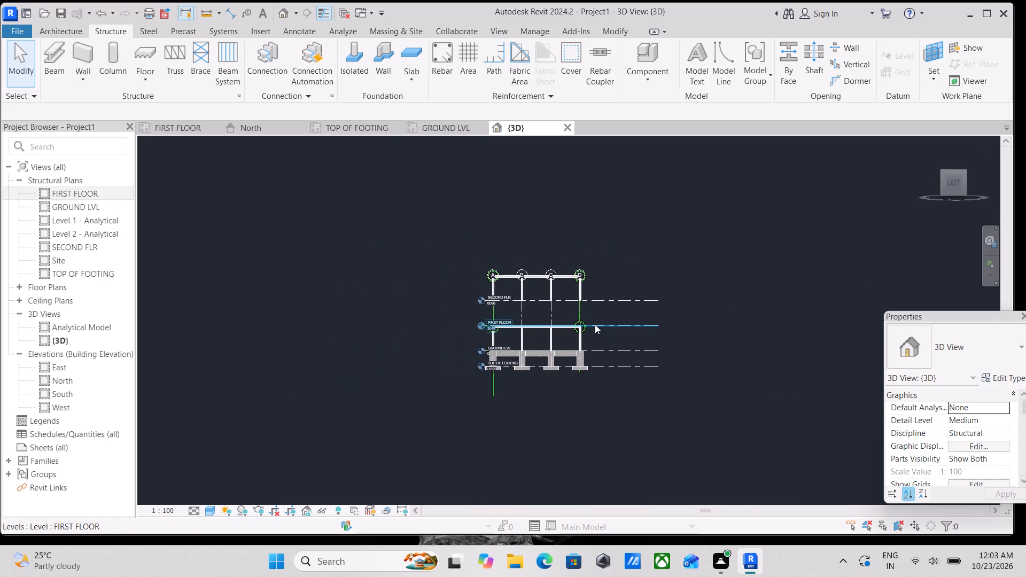
scroll(595, 324, up, 3)
scroll(476, 237, up, 3)
drag(386, 220, 507, 316)
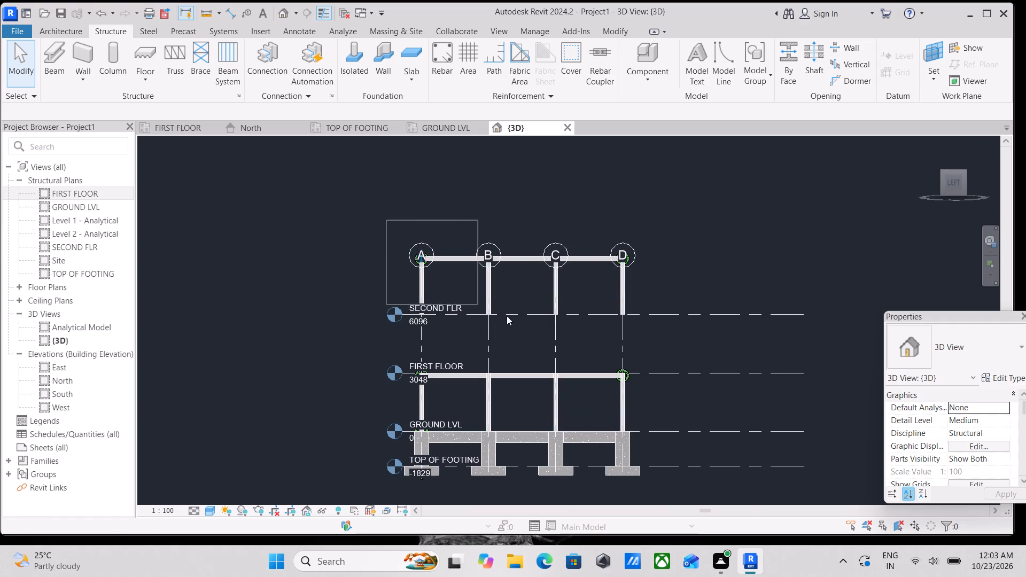
drag(507, 316, 663, 319)
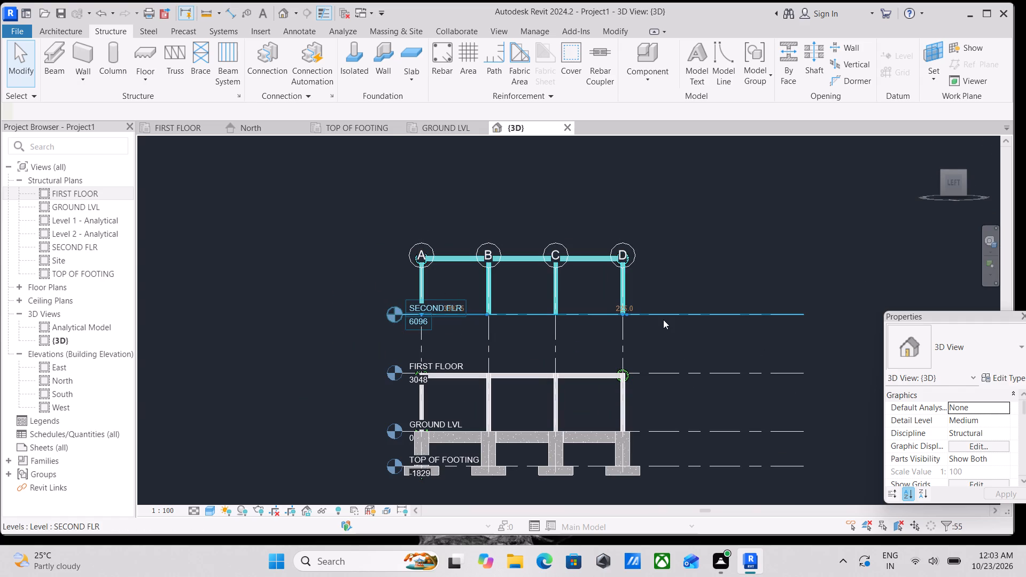
scroll(663, 319, up, 3)
click(580, 60)
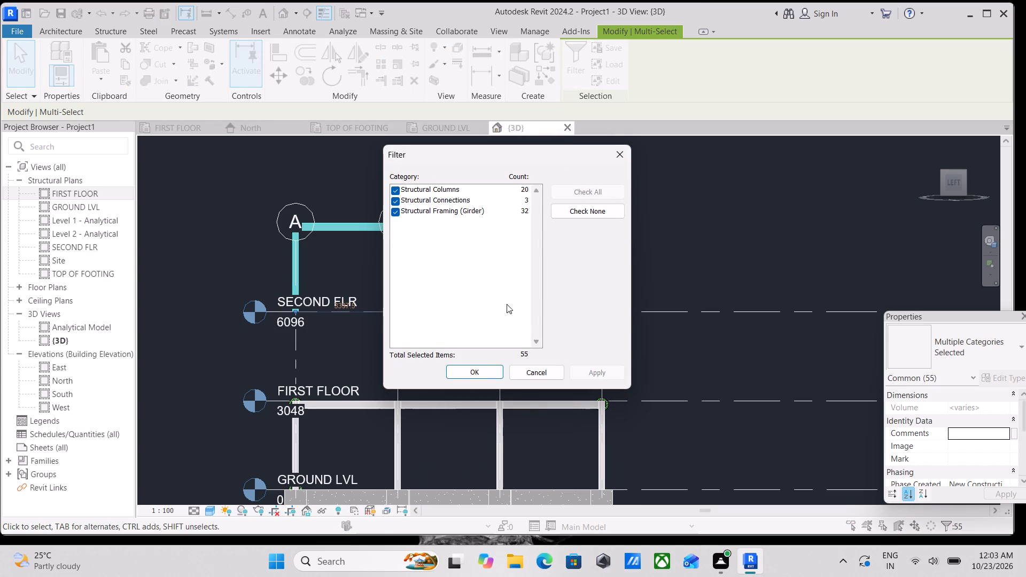
click(473, 377)
scroll(510, 329, down, 2)
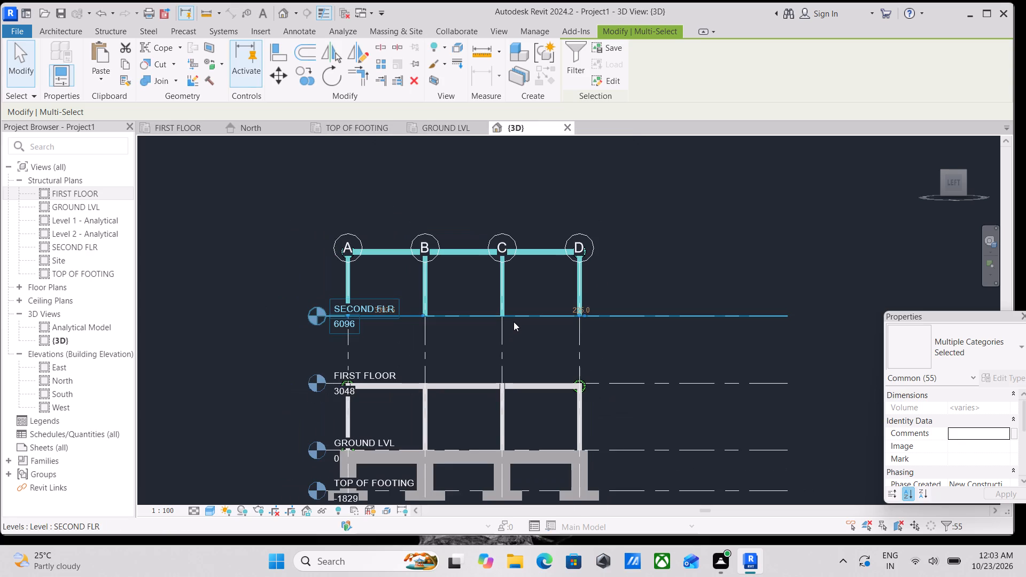
shift+middle_drag(514, 321, 264, 376)
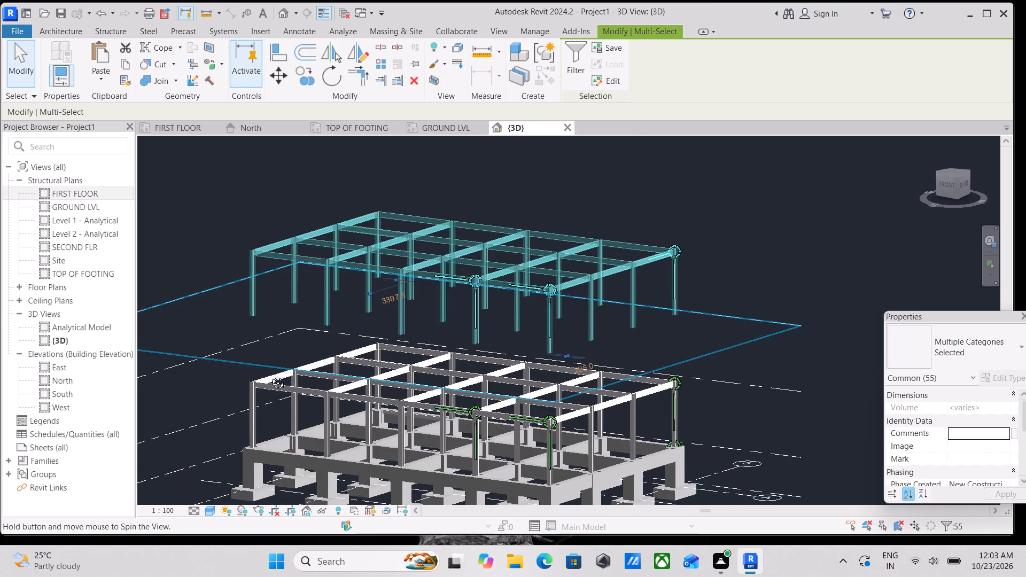
click(944, 185)
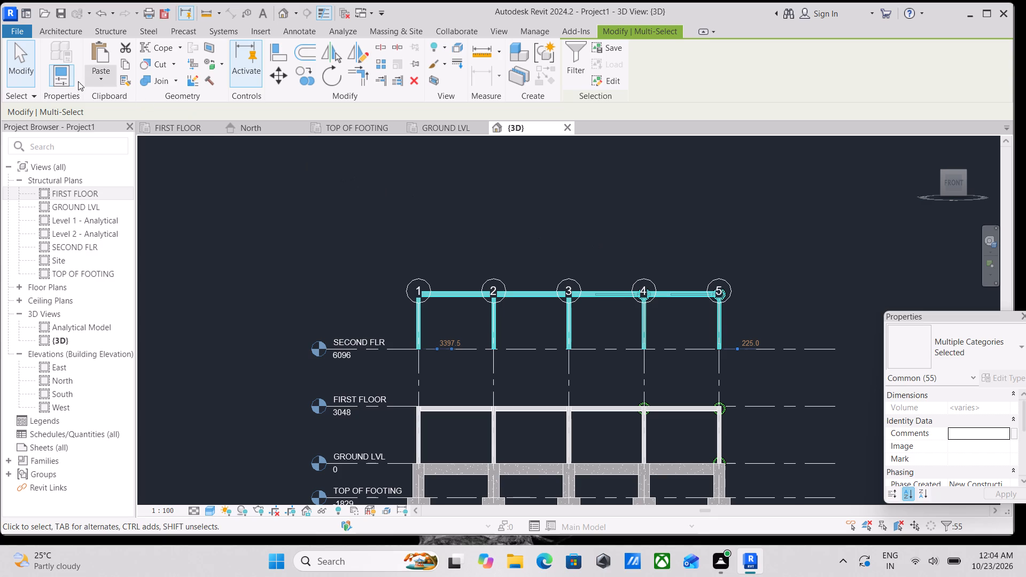
click(122, 63)
click(105, 74)
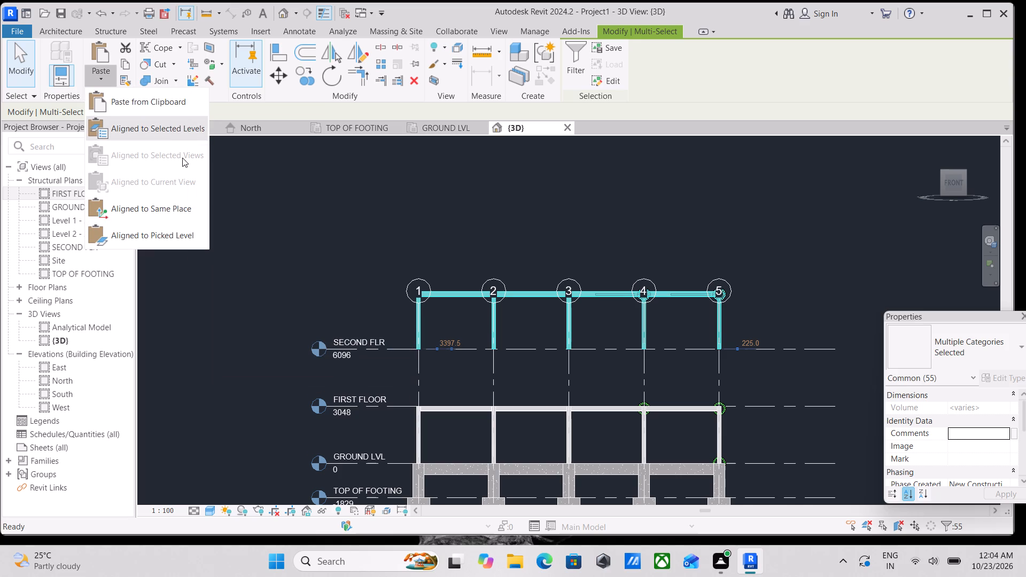
click(172, 233)
scroll(441, 286, down, 1)
middle_drag(446, 277, 464, 198)
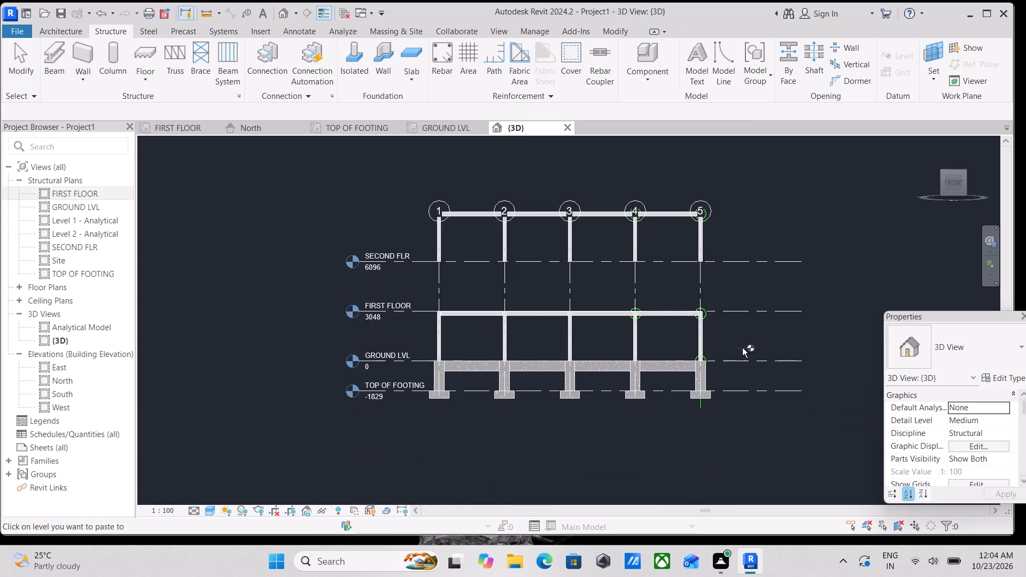
click(758, 309)
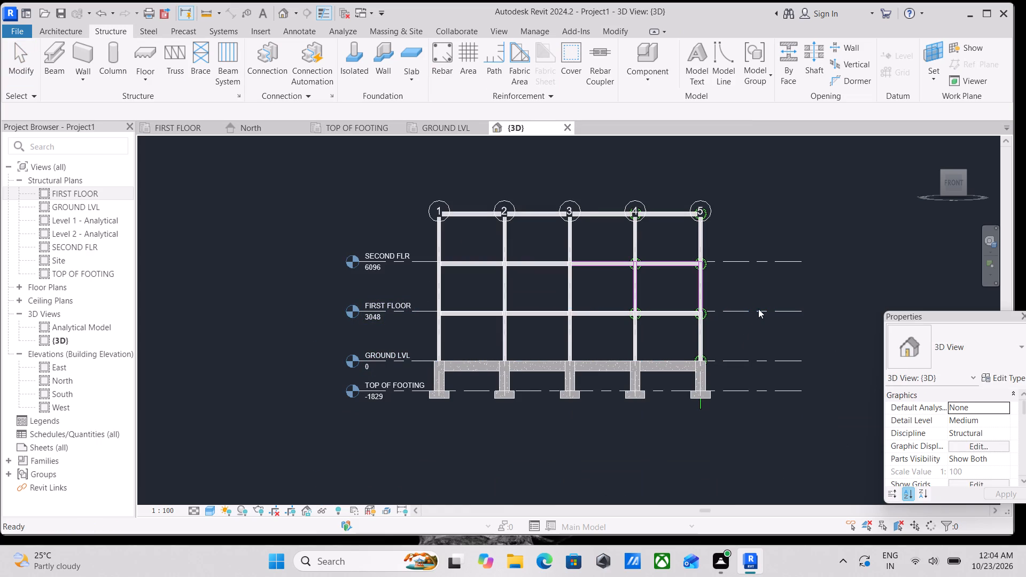
scroll(735, 267, up, 2)
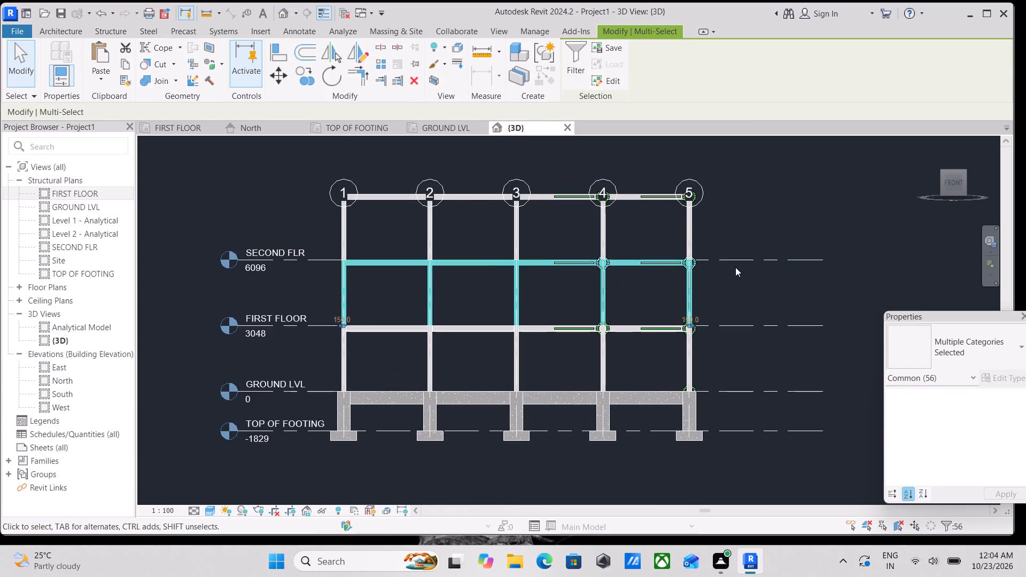
key(Escape)
Examine the stacked three-storey frame from several directions, including the Right view and the top corner at grid D.
scroll(735, 267, down, 1)
middle_drag(735, 267, 733, 299)
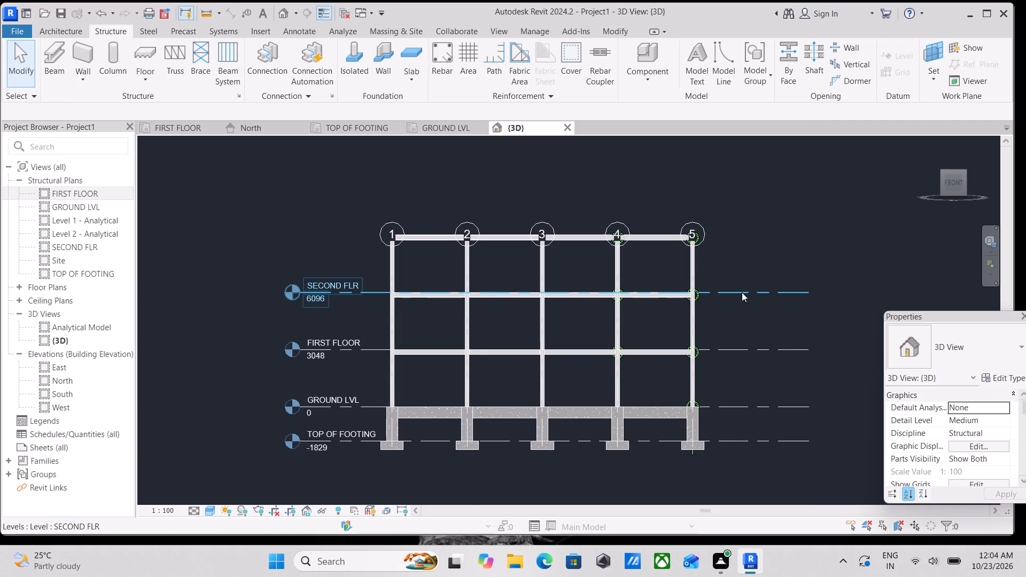
shift+middle_drag(741, 292, 445, 335)
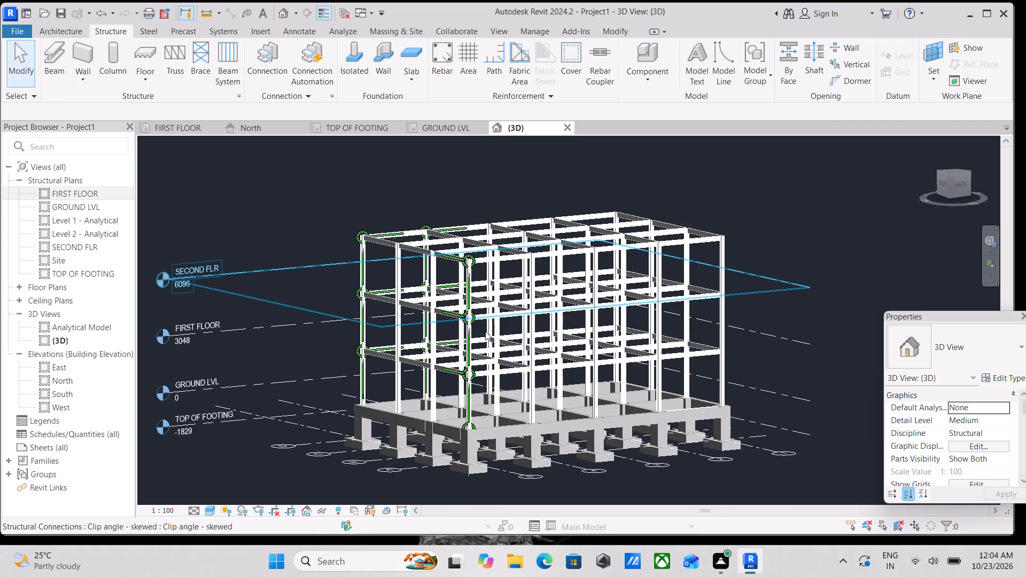
key(Escape)
key(Escape)
scroll(934, 207, up, 2)
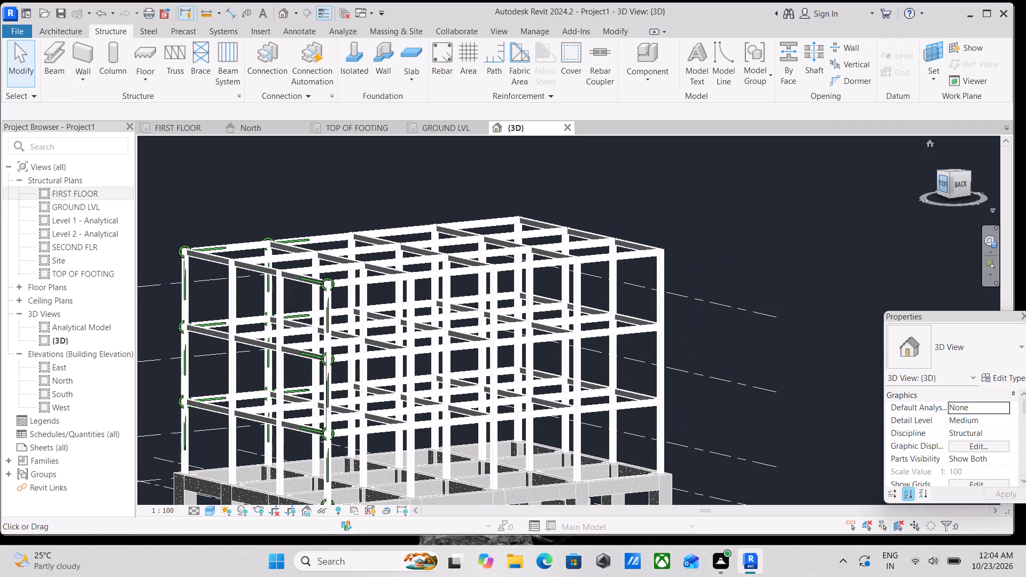
click(945, 185)
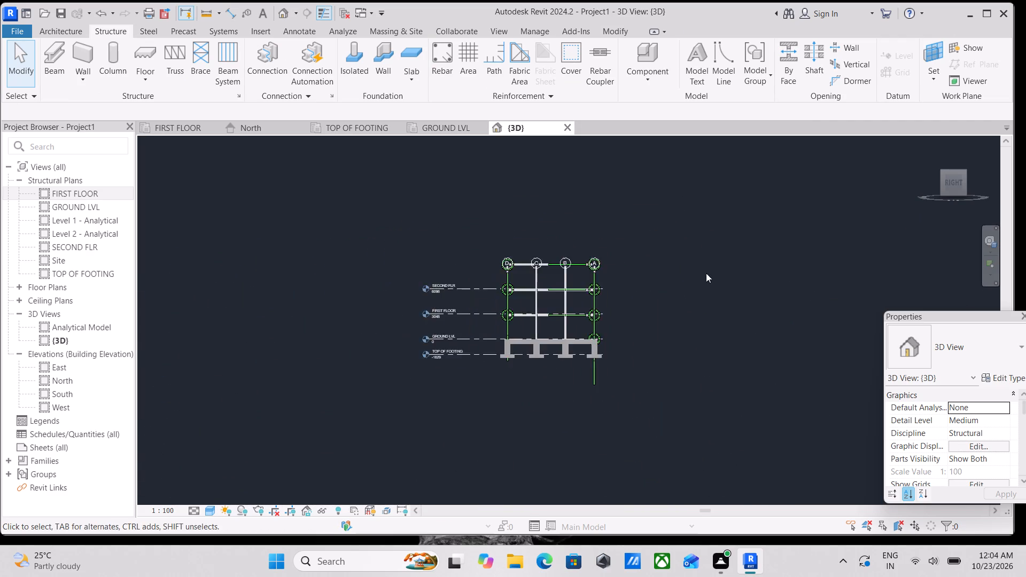
key(Escape)
scroll(646, 295, up, 3)
key(Escape)
scroll(518, 258, up, 3)
key(Escape)
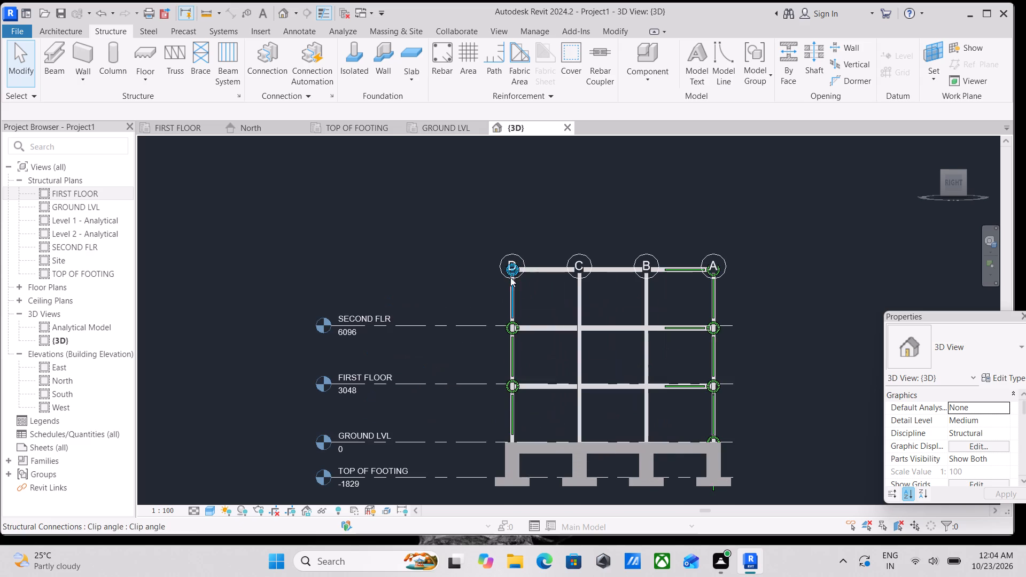
scroll(508, 274, up, 9)
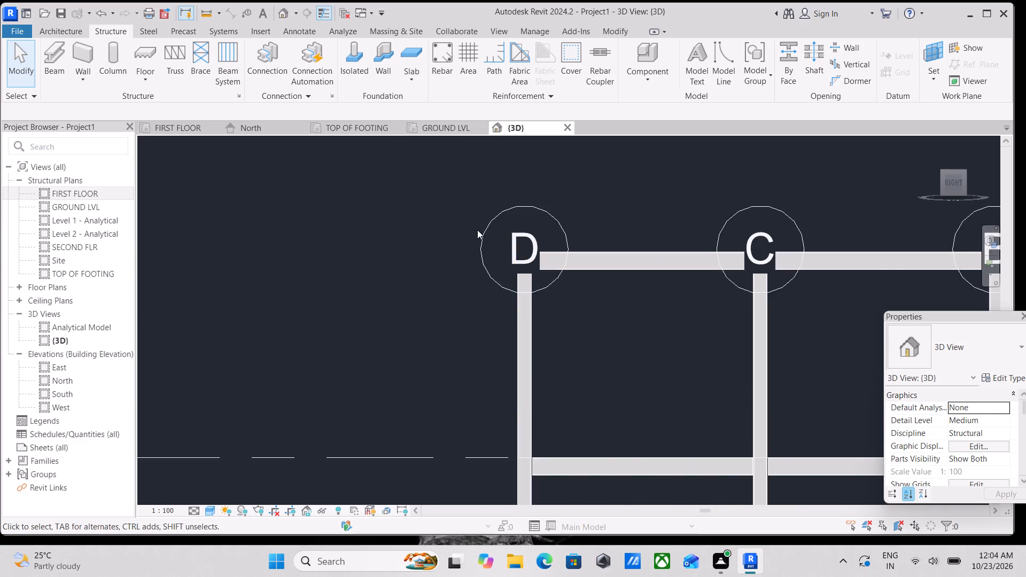
scroll(486, 249, down, 3)
scroll(521, 313, down, 4)
shift+middle_drag(548, 303, 614, 366)
shift+scroll(568, 325, down, 1)
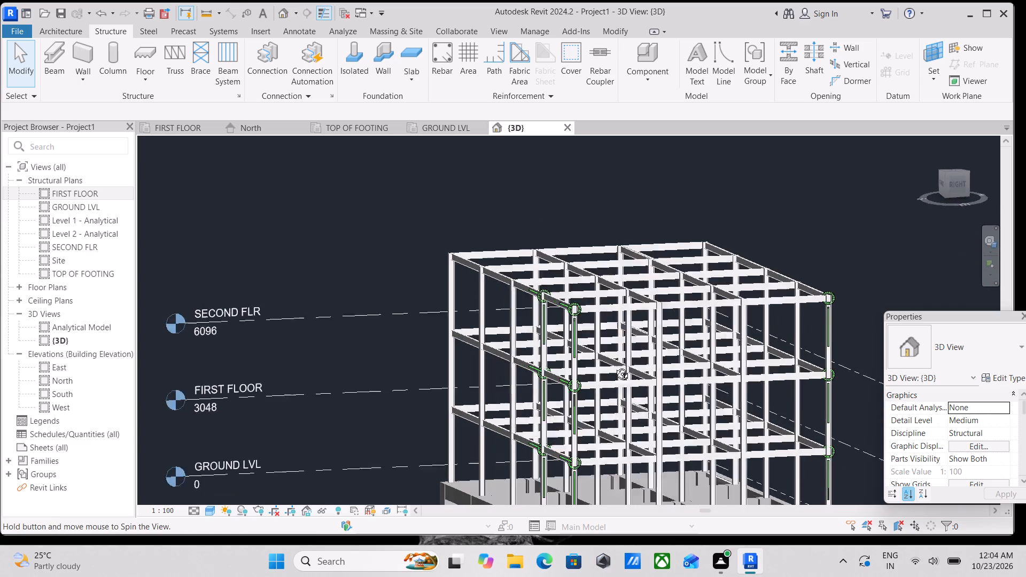
shift+middle_drag(614, 366, 568, 298)
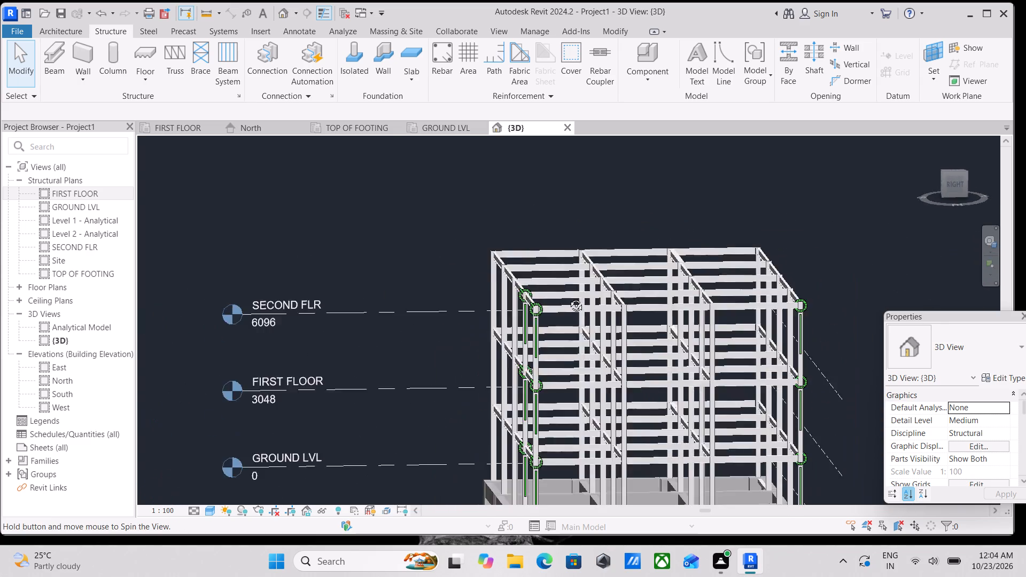
shift+middle_drag(568, 298, 558, 280)
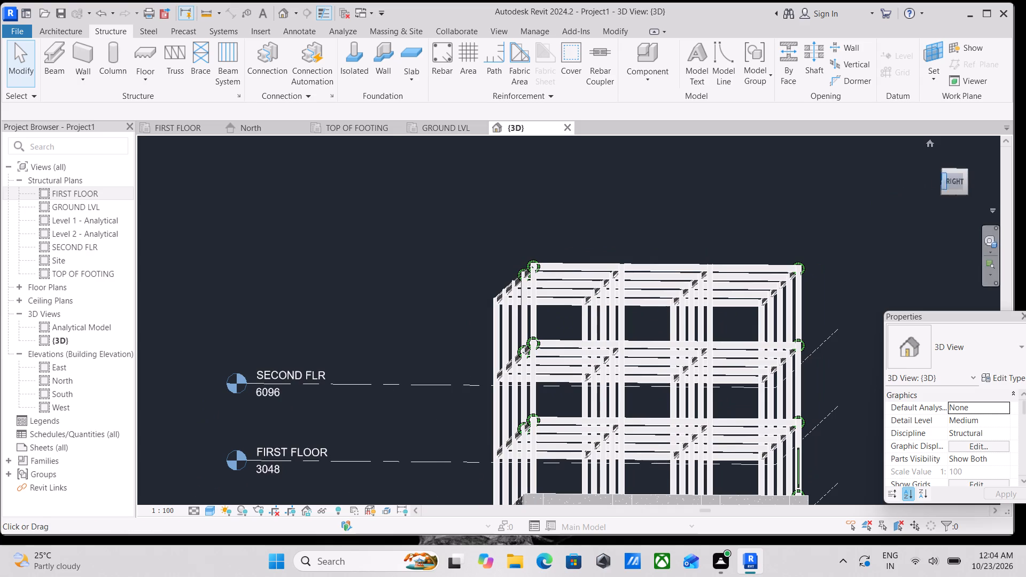
In the Right view, extend grid D upward so its bubble stands well above the top of the three-storey frame.
click(951, 177)
scroll(610, 331, up, 5)
scroll(541, 298, up, 2)
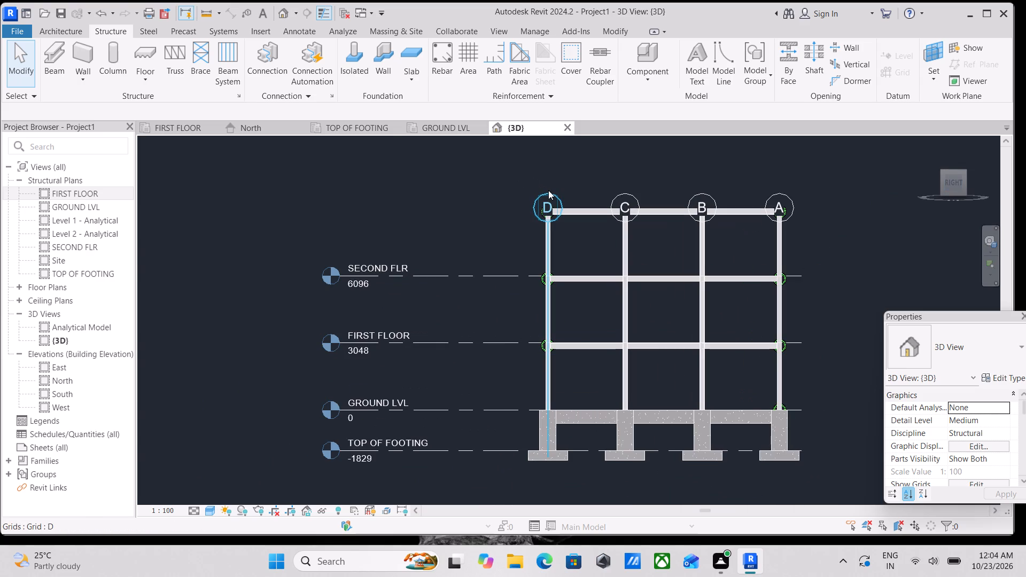
click(548, 190)
scroll(542, 215, up, 3)
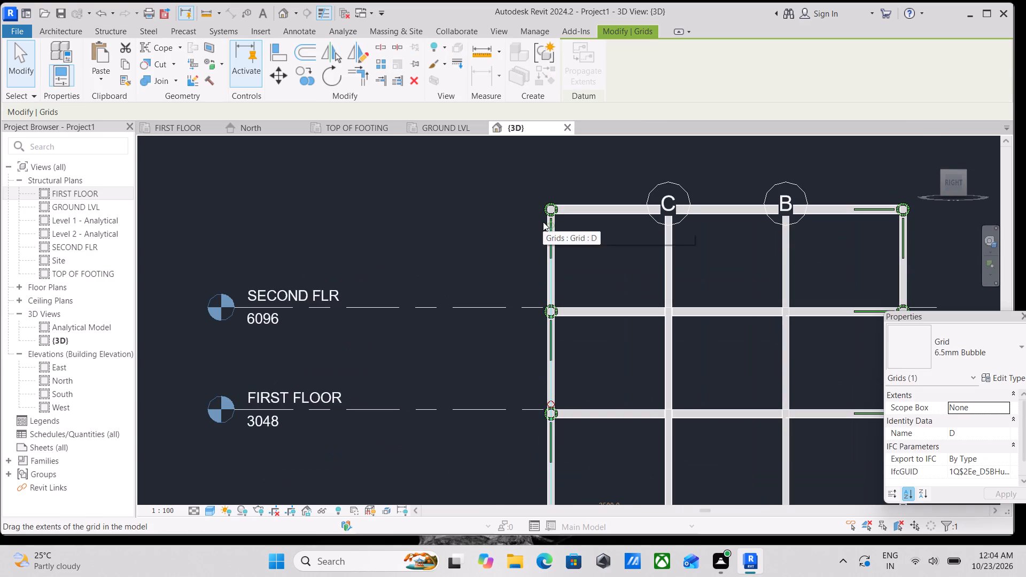
drag(548, 224, 550, 166)
scroll(550, 165, down, 1)
middle_drag(550, 165, 531, 324)
middle_drag(603, 231, 604, 245)
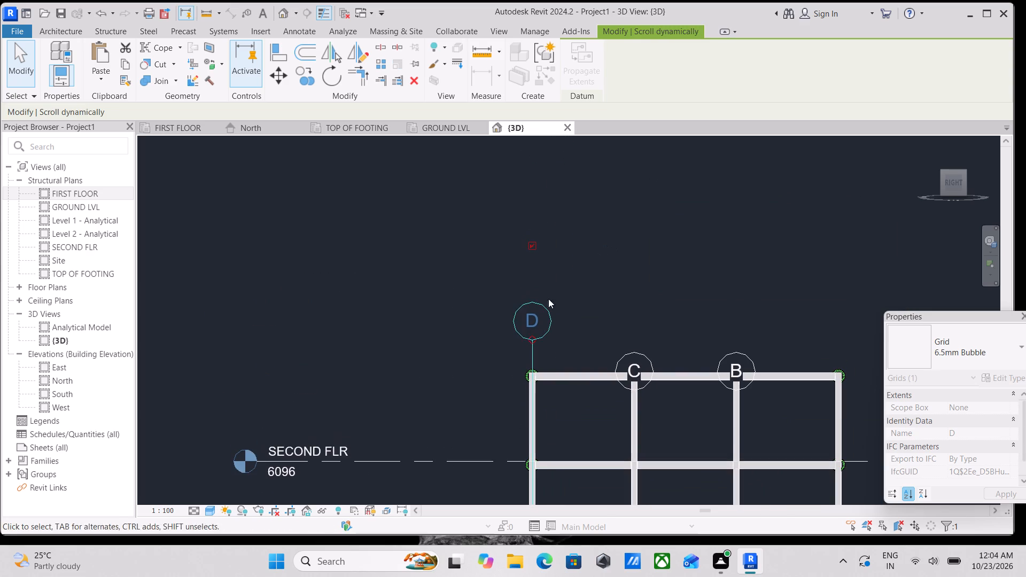
drag(532, 340, 529, 252)
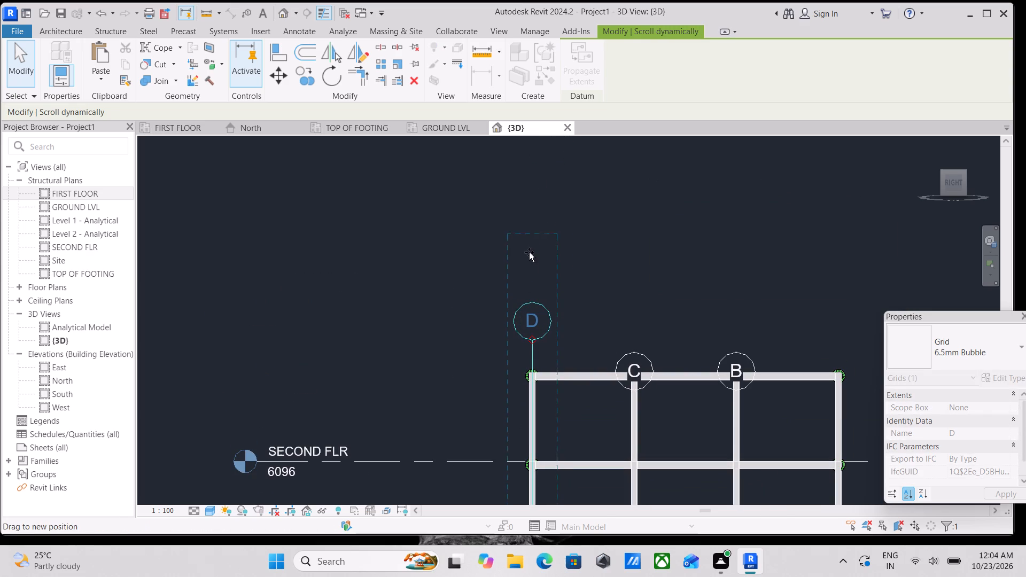
drag(529, 252, 530, 215)
scroll(572, 230, down, 2)
middle_drag(572, 230, 502, 215)
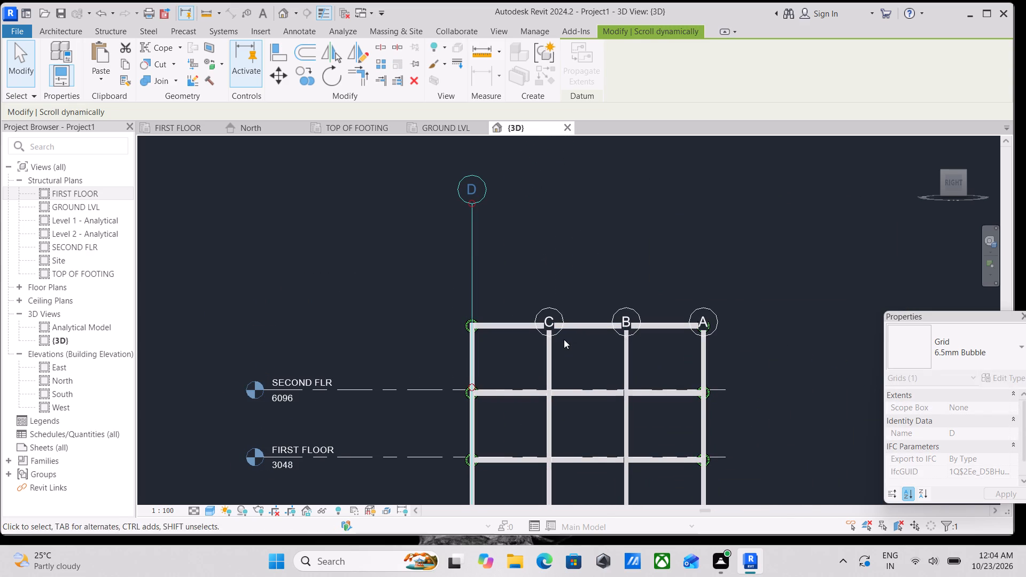
scroll(559, 335, up, 3)
key(Escape)
Extend grid C upward so its bubble sits above the frame, slightly below the grid D bubble.
click(546, 294)
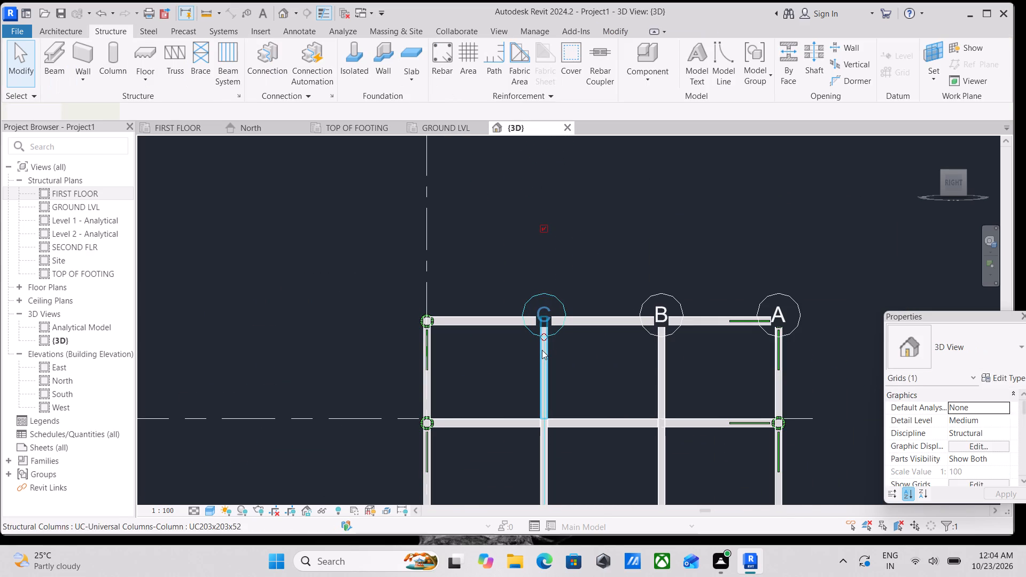
drag(545, 338, 534, 155)
scroll(547, 165, down, 2)
key(Escape)
scroll(595, 172, down, 1)
middle_drag(595, 172, 496, 251)
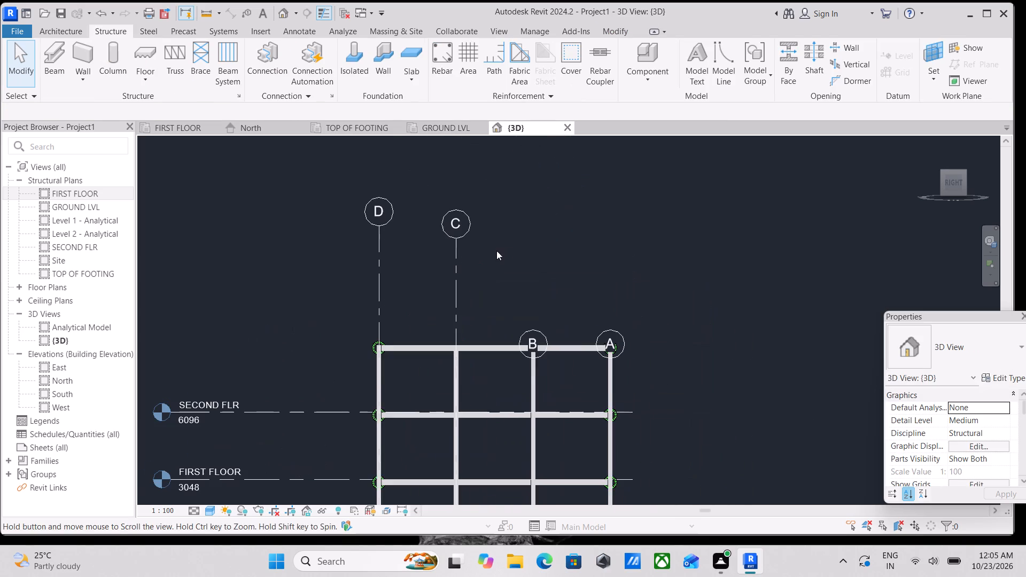
Extend grid B upward so its bubble clears the top beam of the frame.
click(539, 345)
scroll(532, 356, up, 11)
key(Escape)
click(535, 235)
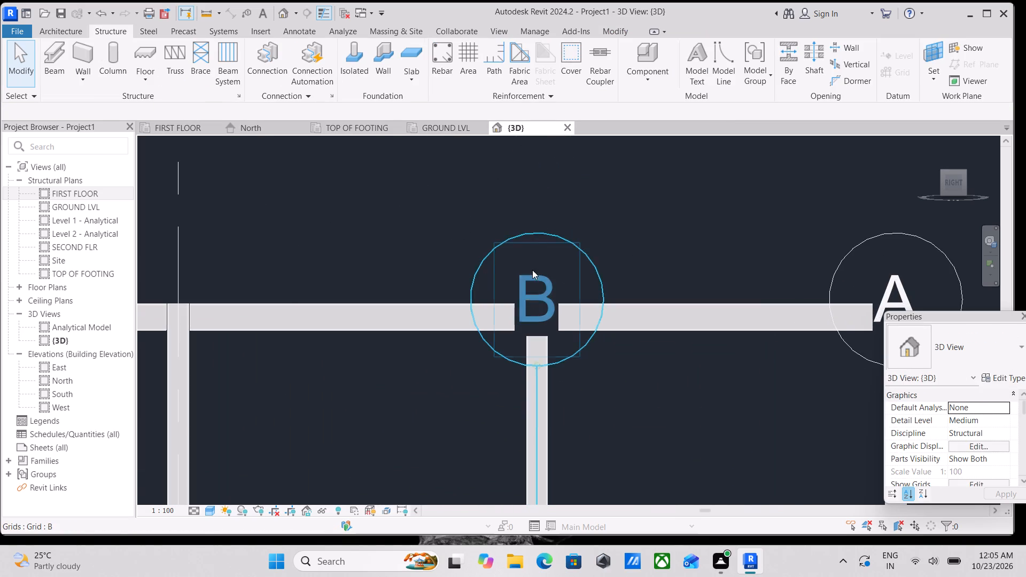
scroll(527, 309, down, 3)
drag(531, 346, 535, 314)
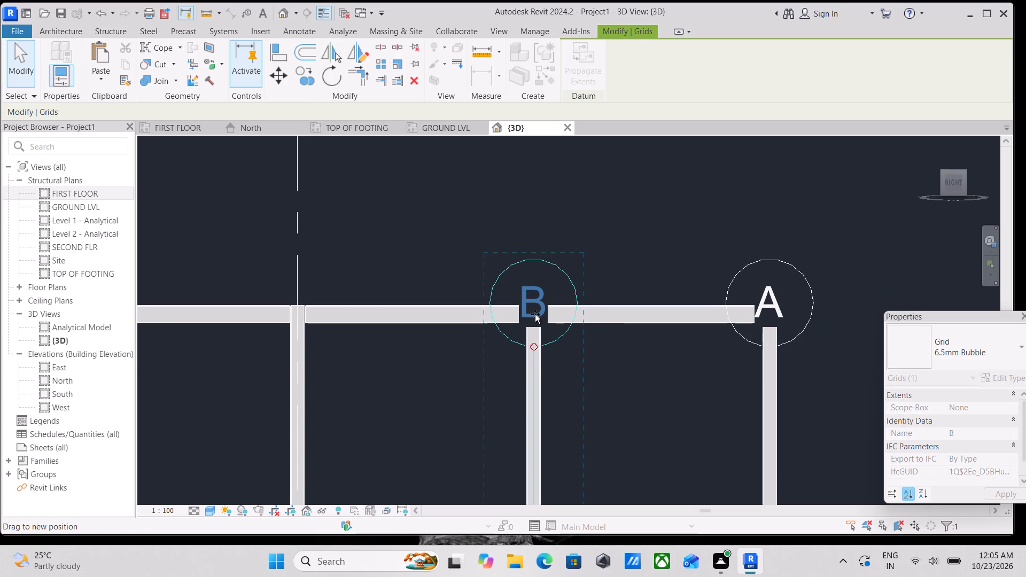
drag(535, 314, 535, 107)
scroll(535, 107, down, 3)
middle_drag(535, 107, 524, 269)
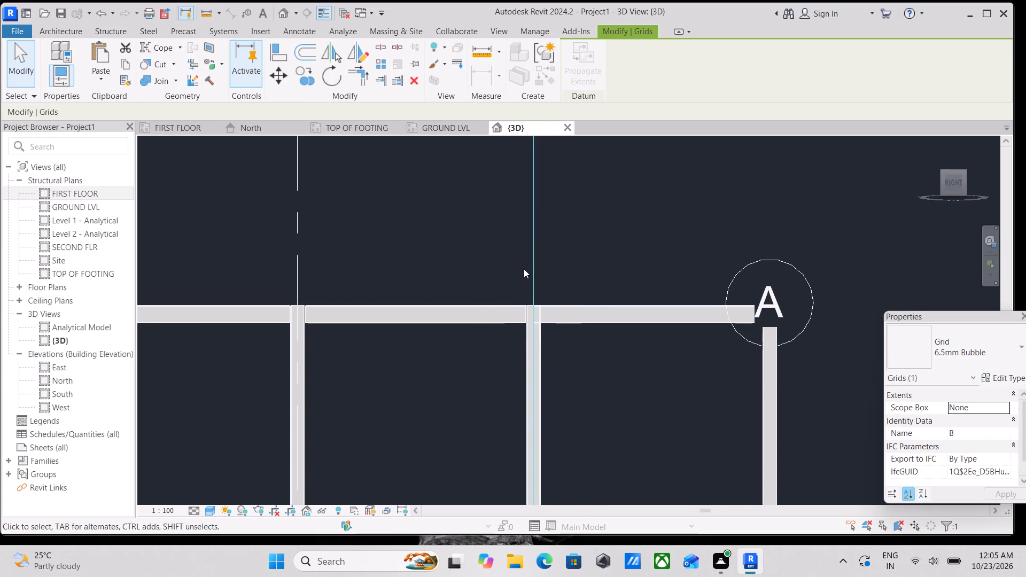
scroll(539, 182, down, 2)
middle_drag(539, 182, 525, 323)
key(Escape)
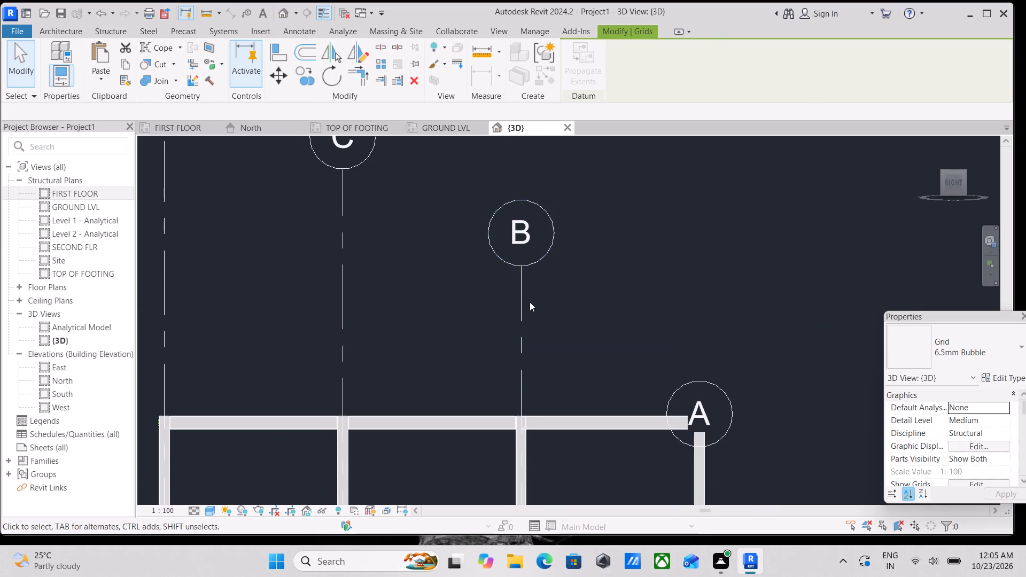
Extend grid A upward above the frame to about the height of the grid D bubble.
scroll(717, 427, down, 2)
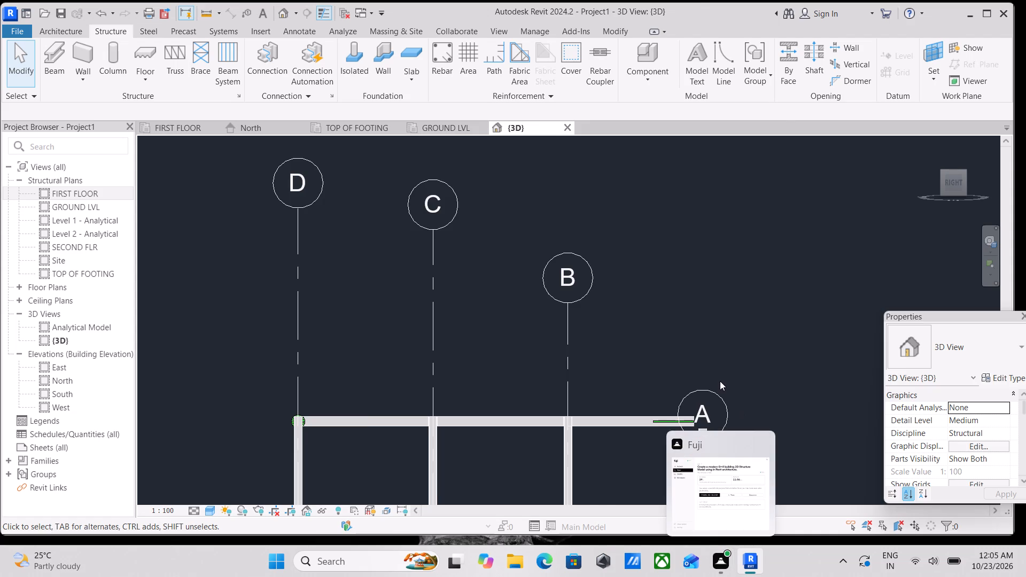
scroll(719, 378, down, 2)
middle_drag(717, 368, 702, 311)
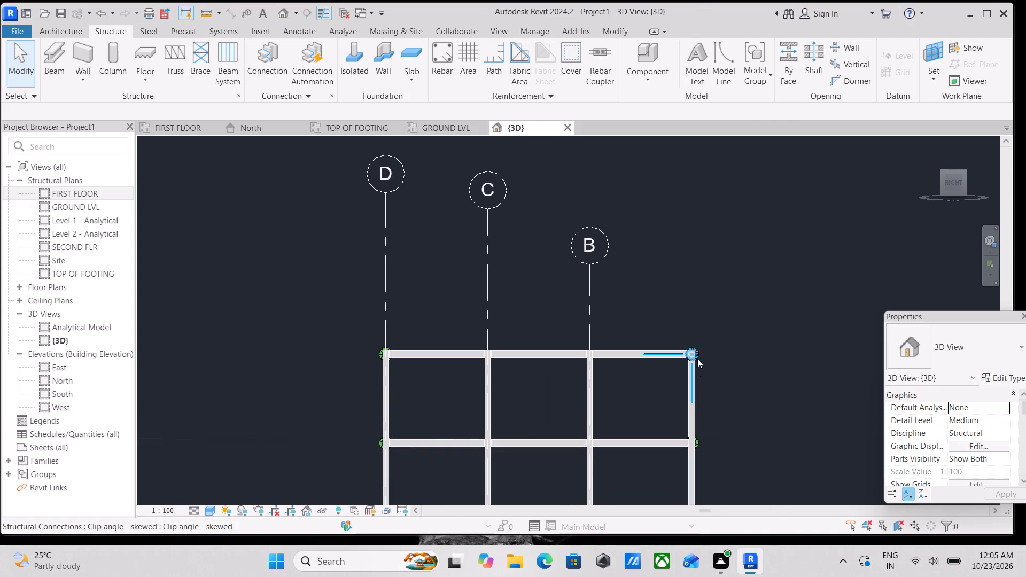
click(694, 340)
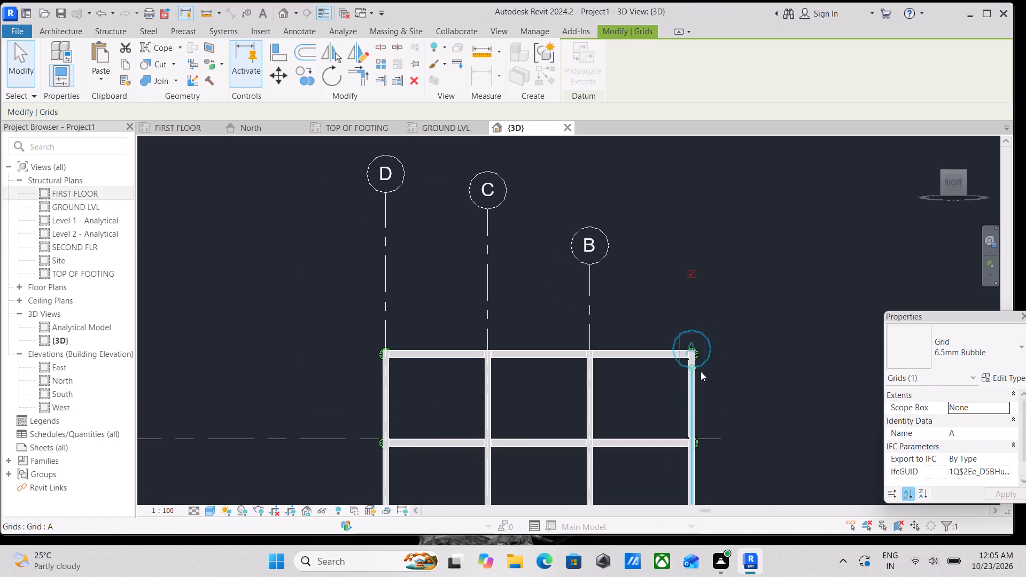
drag(690, 367, 699, 269)
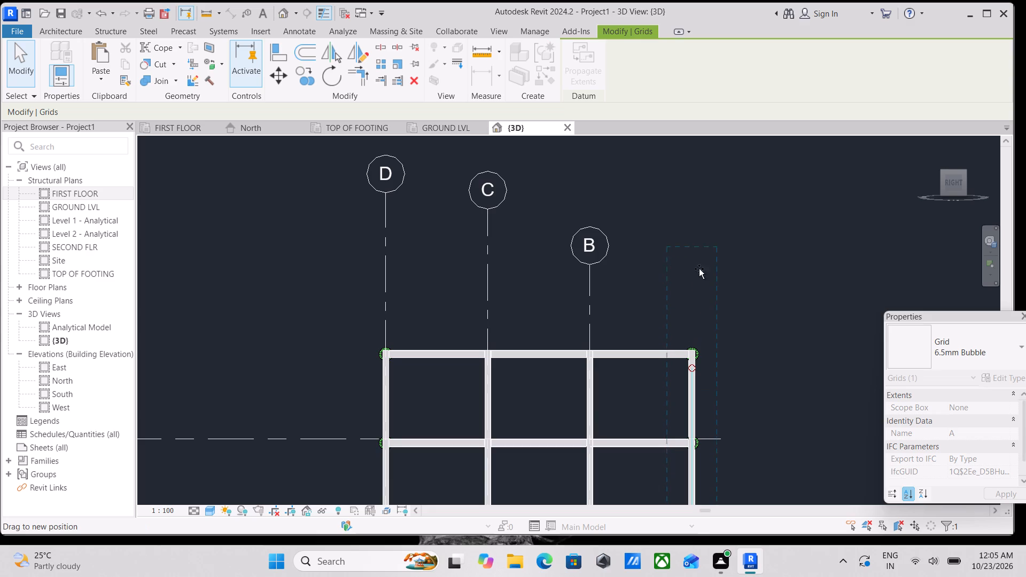
drag(699, 269, 723, 187)
scroll(688, 243, down, 3)
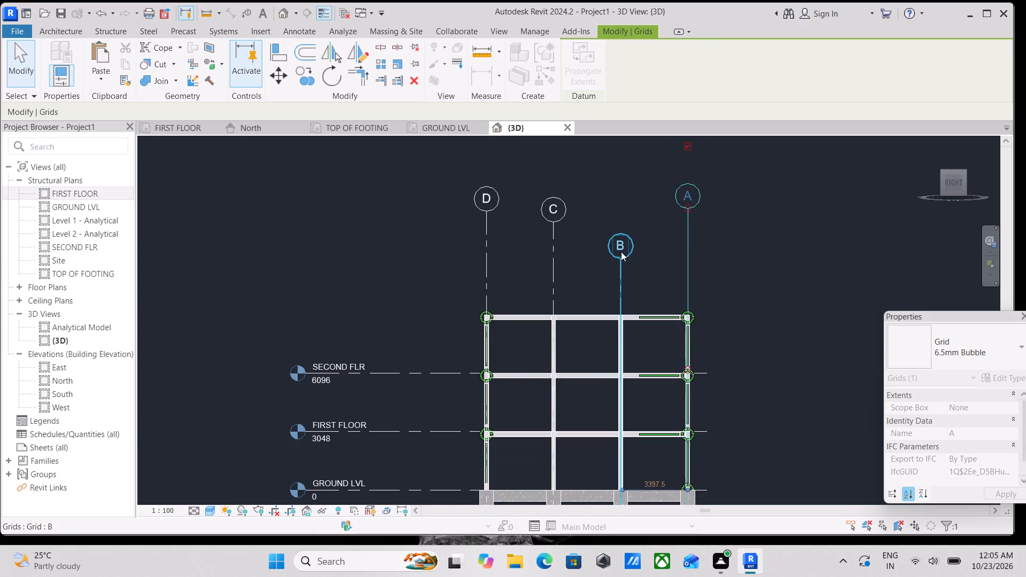
key(Escape)
Raise the grid B bubble further so it roughly lines up with the bubbles of grids D and A.
scroll(621, 252, up, 3)
key(Escape)
scroll(614, 268, up, 2)
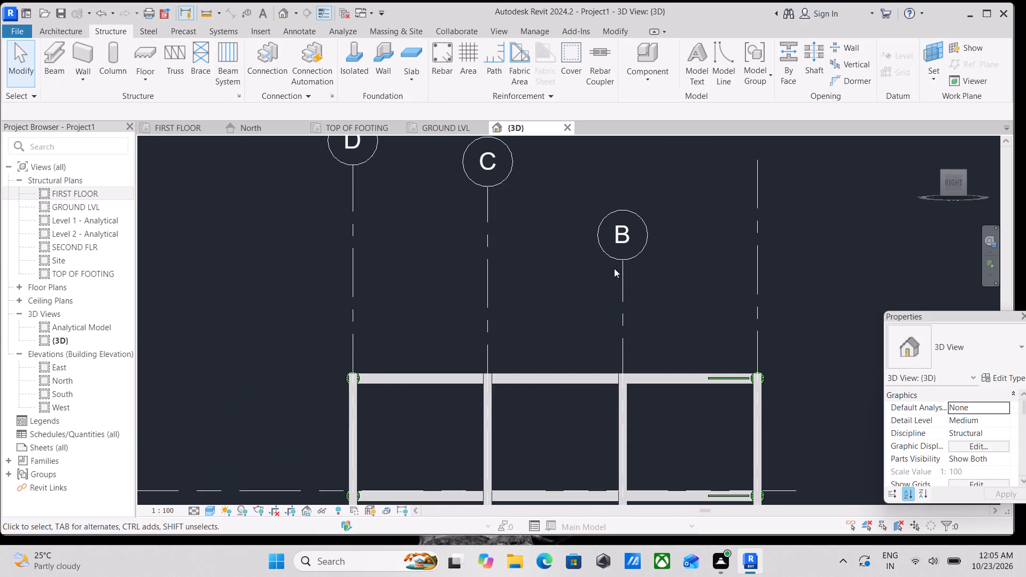
click(619, 267)
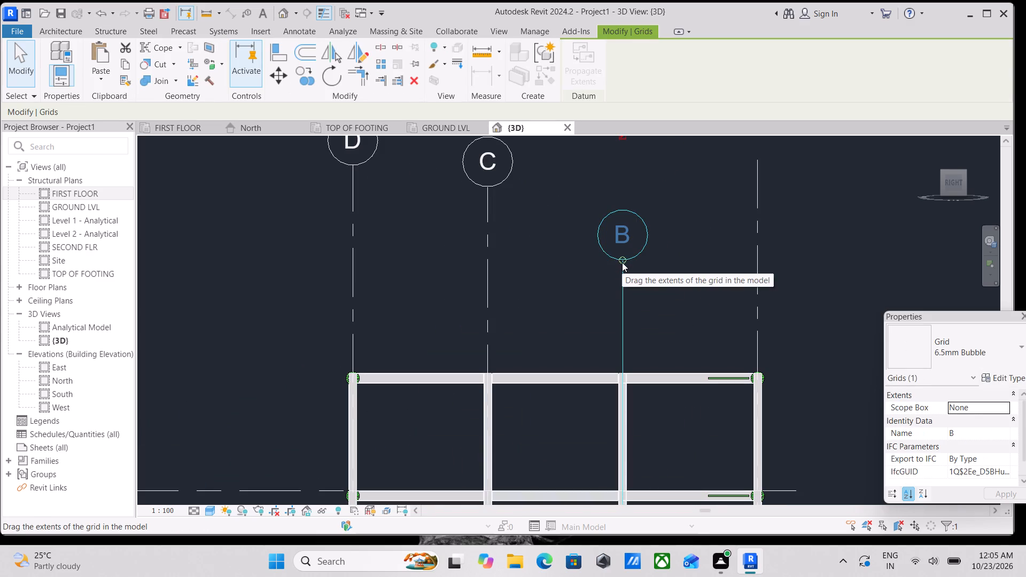
drag(622, 261, 626, 168)
scroll(626, 168, down, 2)
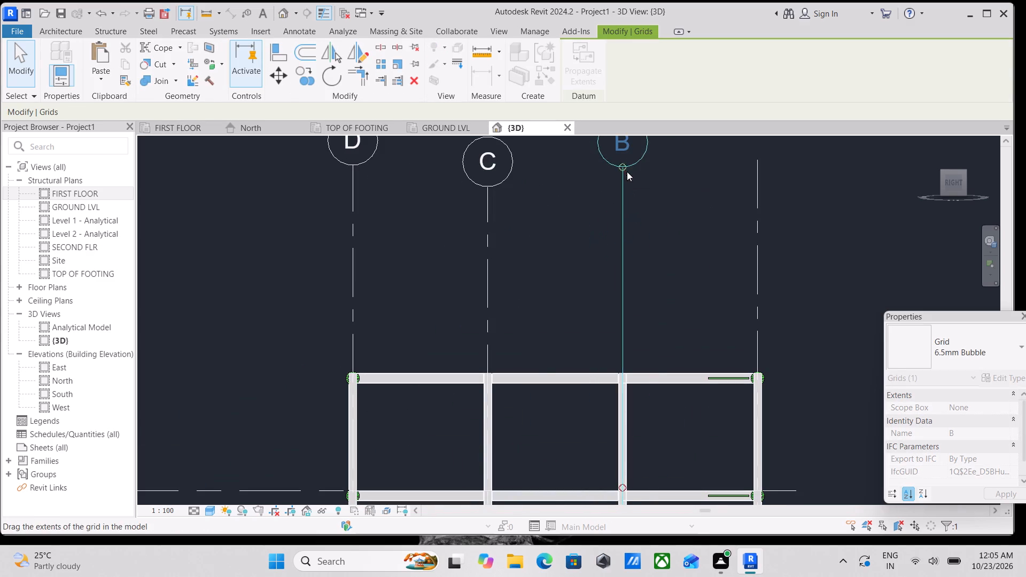
scroll(627, 171, down, 2)
key(Escape)
Examine the whole frame and its extended grids from an oblique angle.
scroll(647, 188, down, 4)
scroll(734, 228, down, 1)
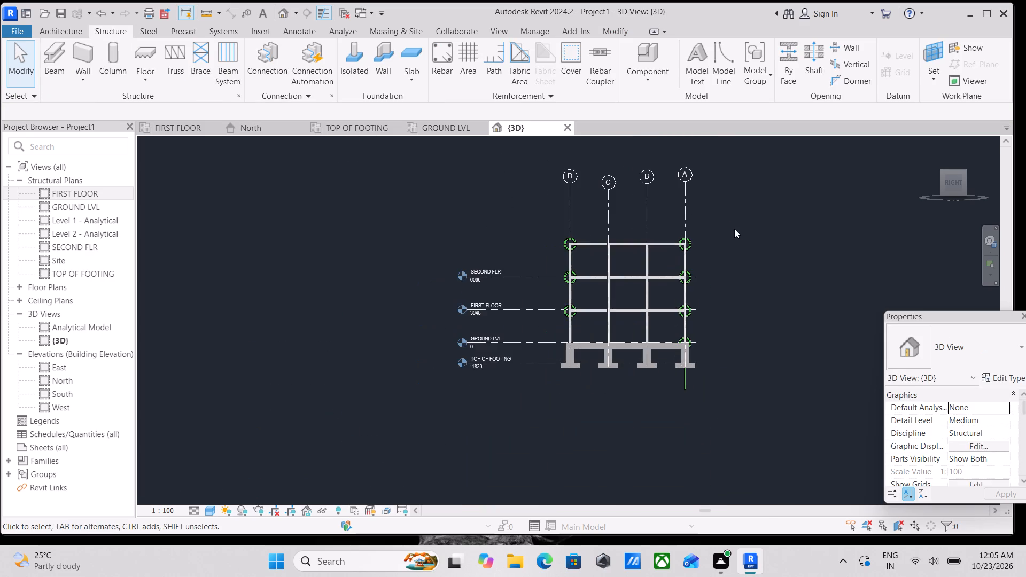
shift+middle_drag(737, 226, 601, 306)
key(Escape)
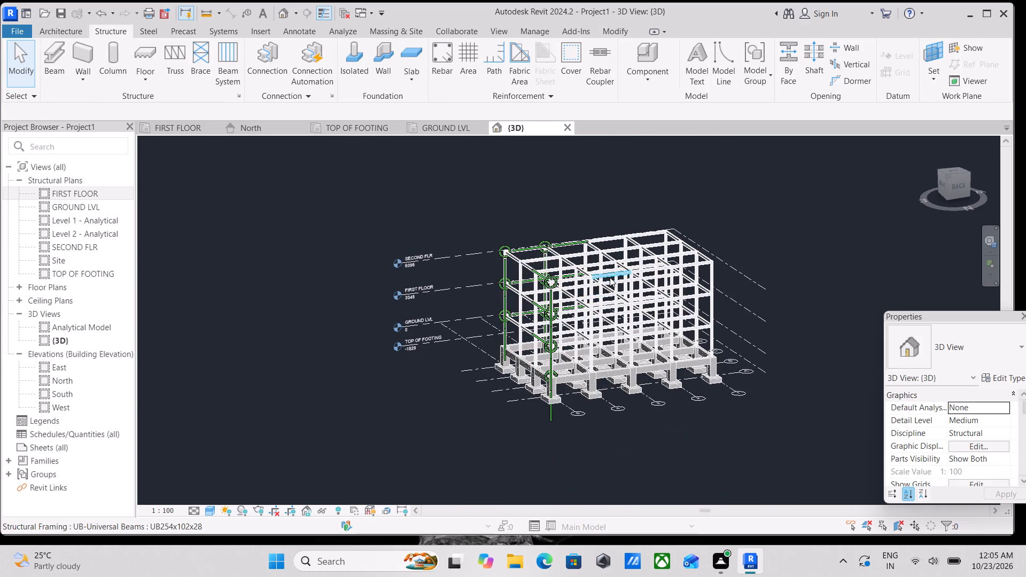
scroll(610, 277, up, 2)
key(Escape)
scroll(609, 277, up, 3)
key(Escape)
scroll(573, 288, up, 3)
scroll(563, 268, down, 4)
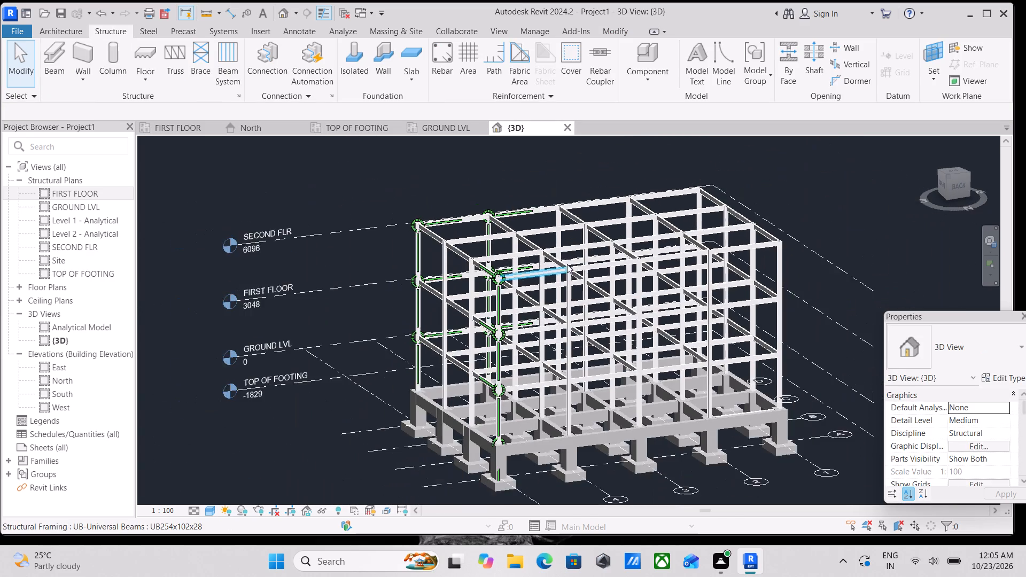
scroll(569, 262, down, 3)
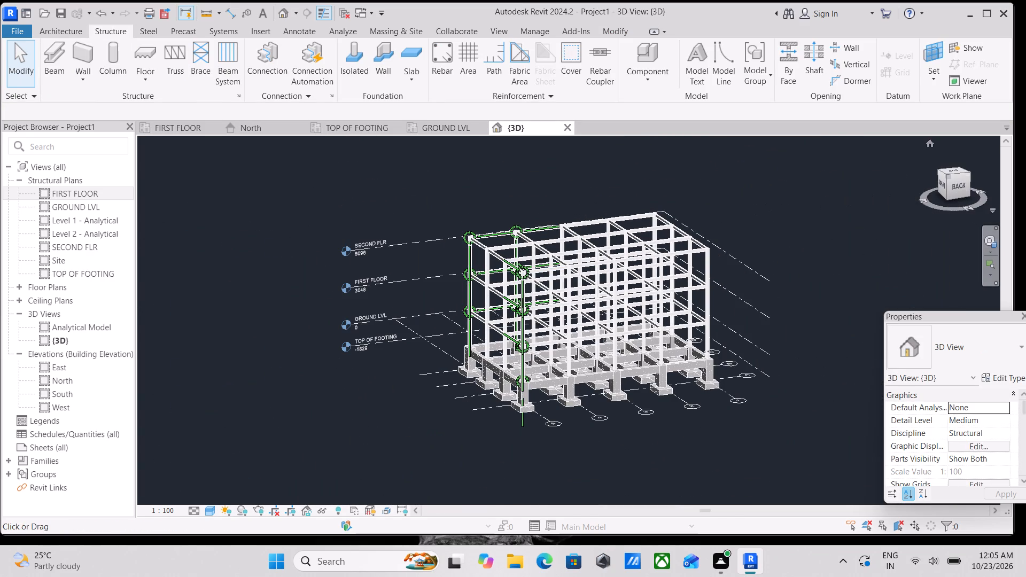
Start the Truss command in the Right view and check the truss types available besides M_Howe Flat Truss.
click(943, 186)
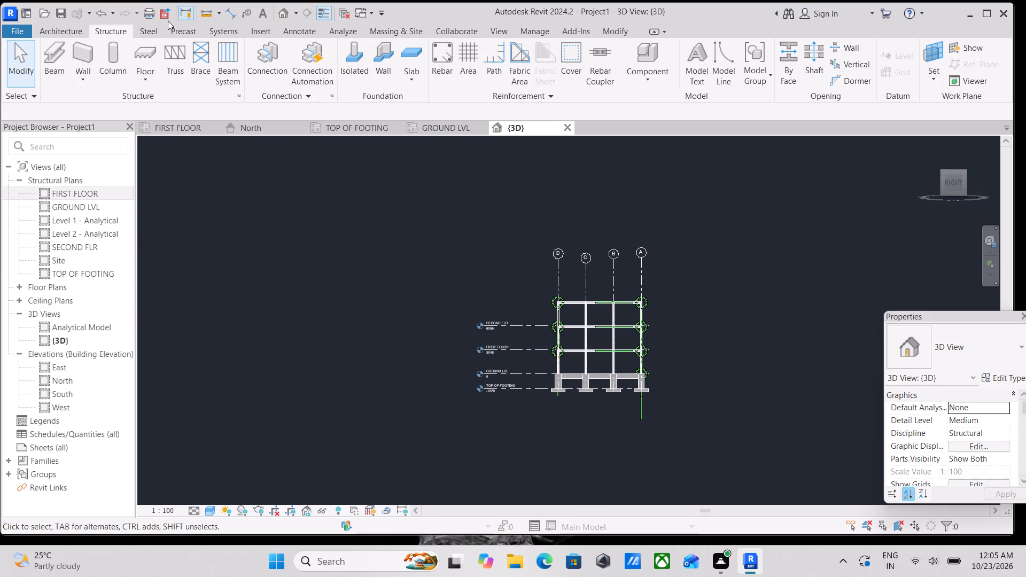
click(258, 29)
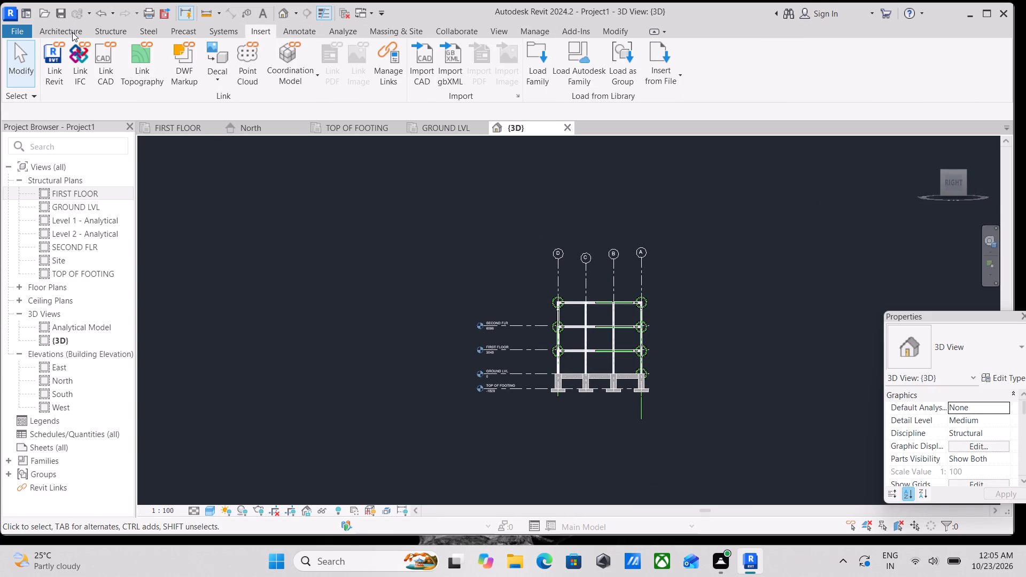
click(110, 28)
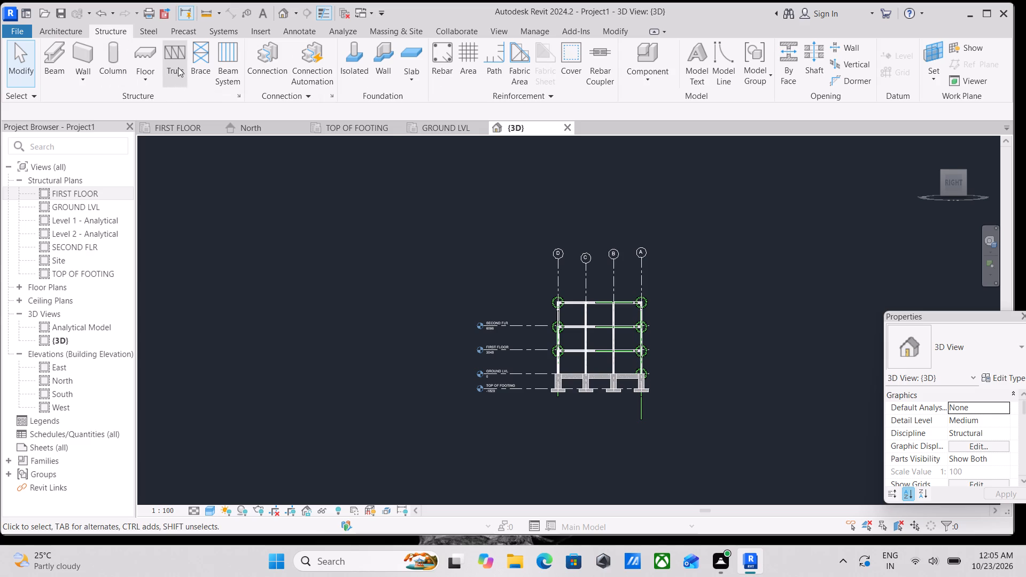
click(178, 63)
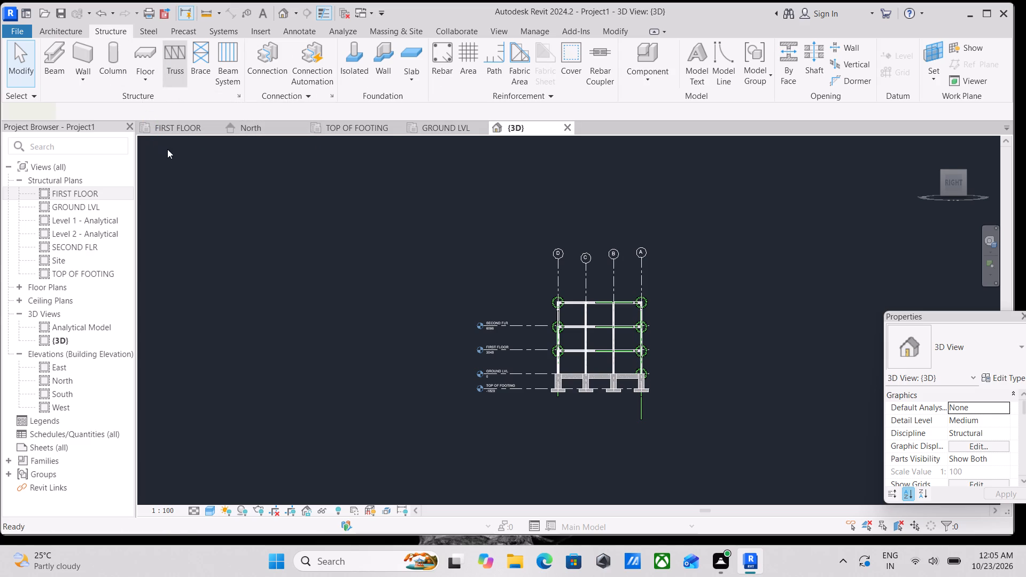
scroll(602, 274, up, 1)
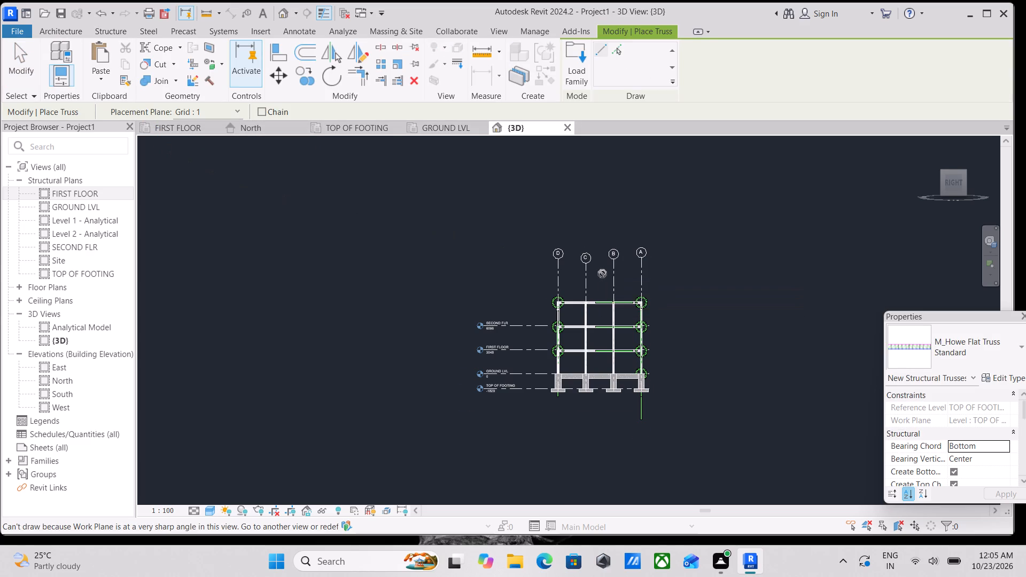
scroll(602, 274, up, 2)
click(999, 352)
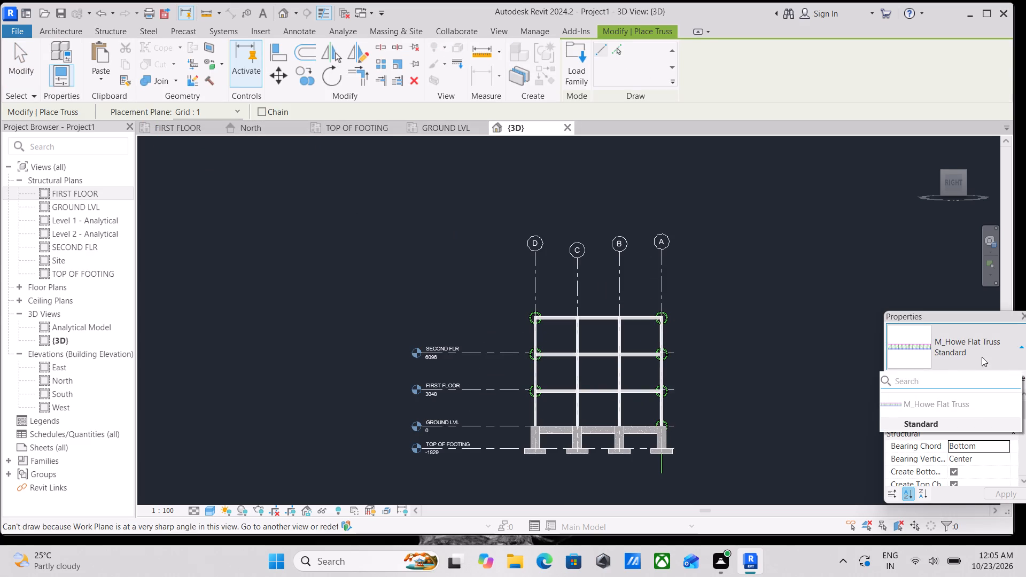
triple_click(991, 361)
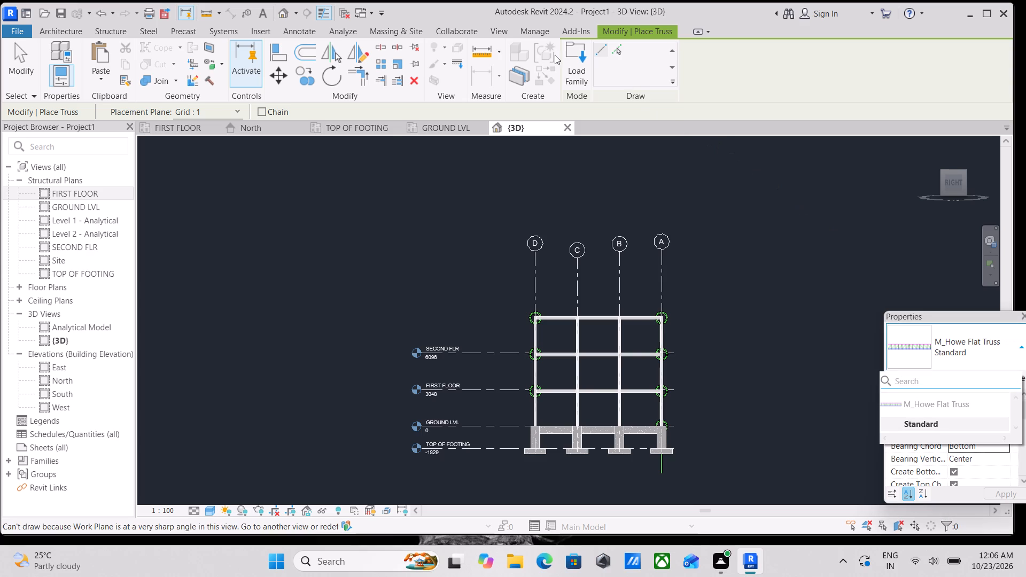
Browse for a truss family to load, switching from the English-Imperial library to the English > US library folder.
click(573, 57)
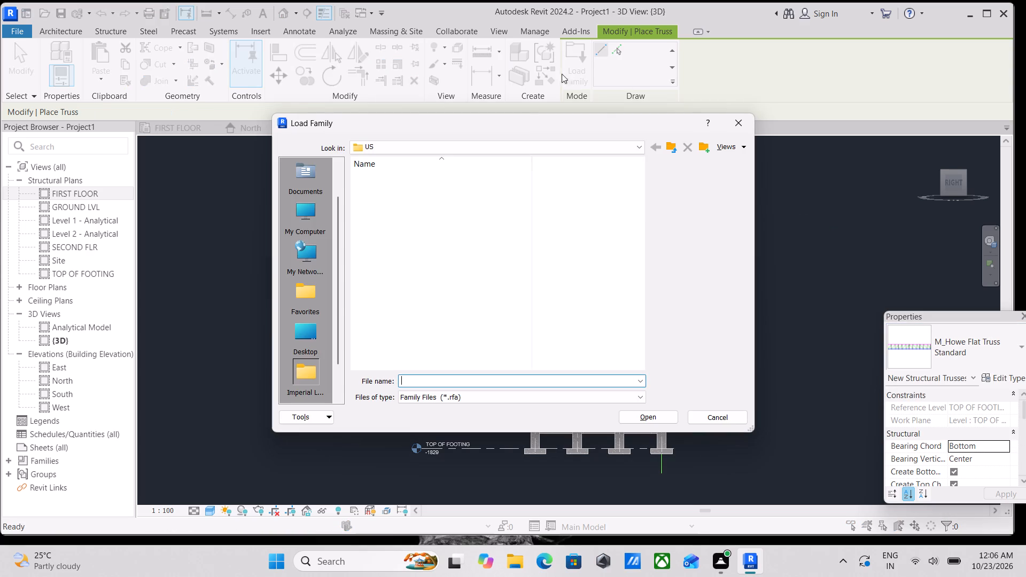
scroll(392, 250, down, 2)
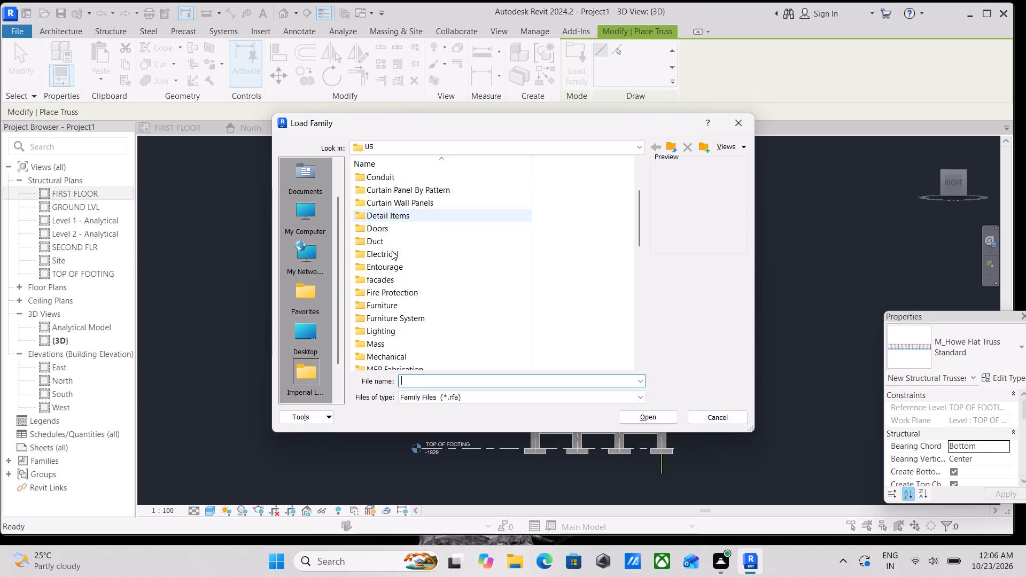
scroll(392, 251, up, 2)
scroll(392, 251, down, 7)
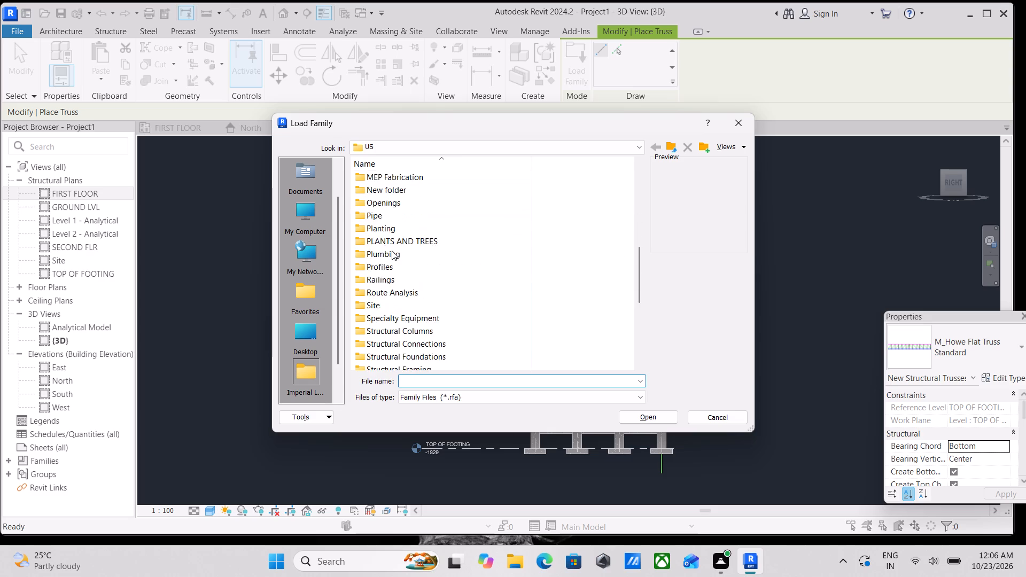
scroll(392, 251, down, 7)
scroll(399, 281, up, 1)
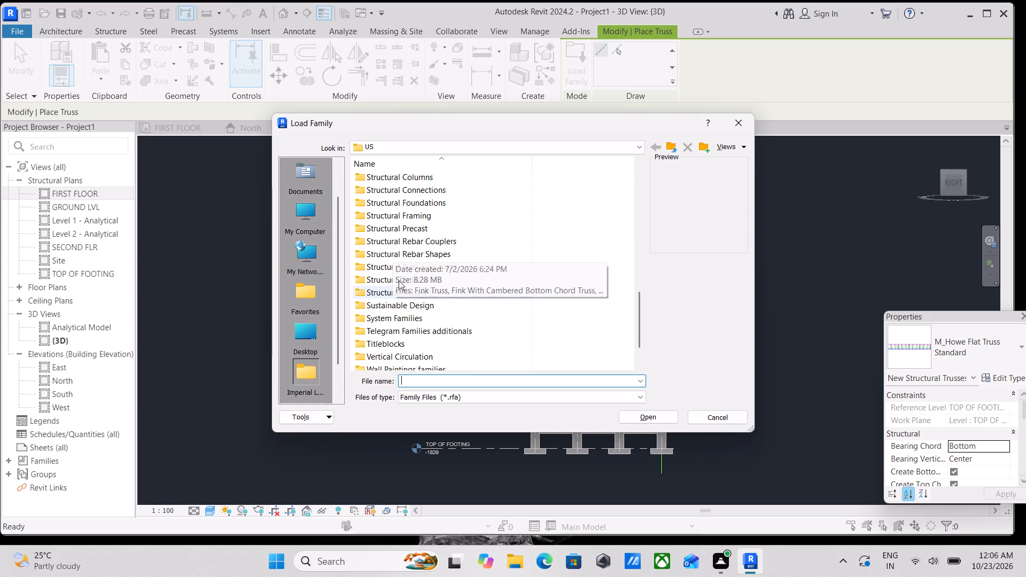
scroll(399, 280, up, 4)
scroll(443, 147, up, 3)
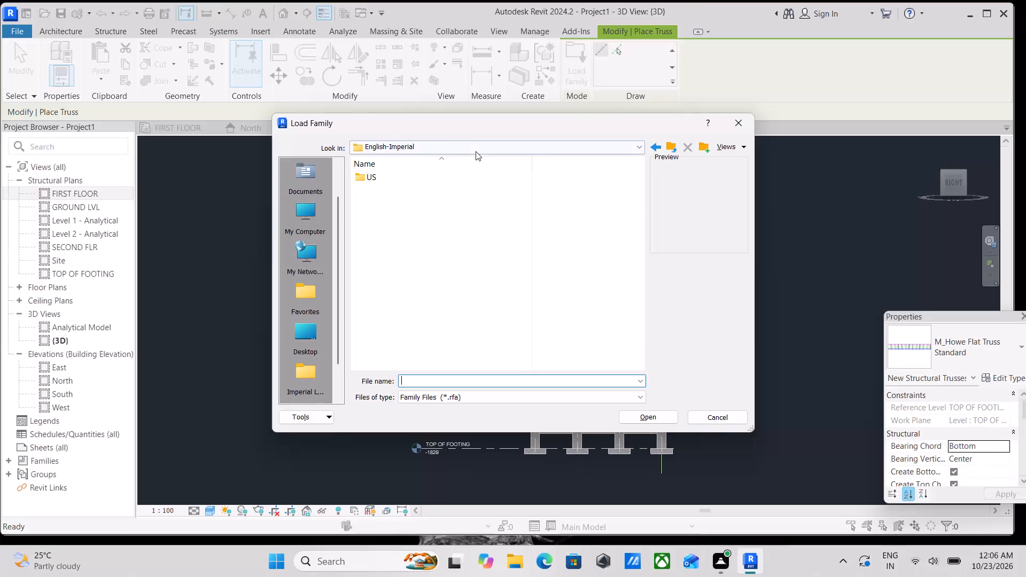
click(486, 146)
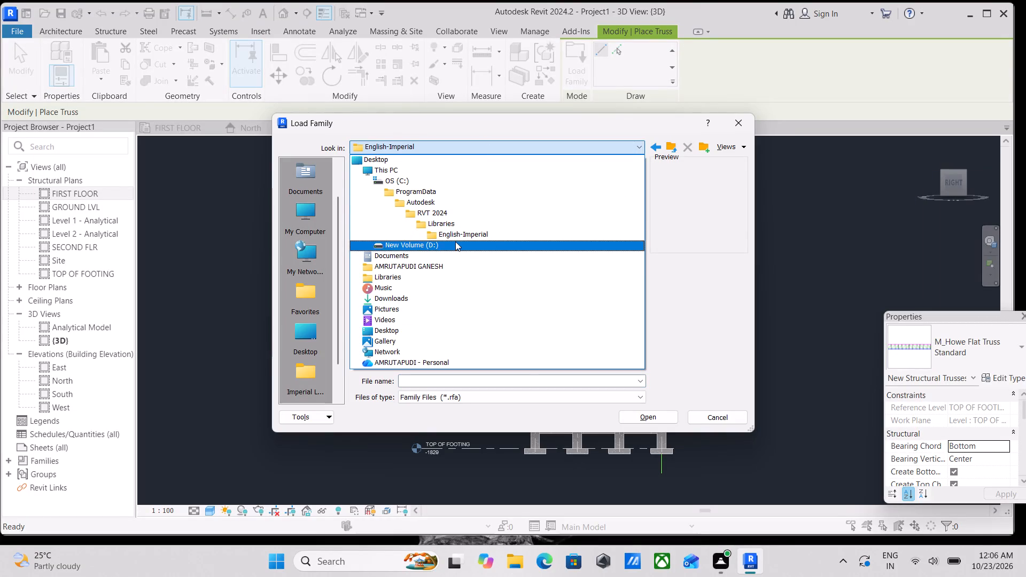
click(462, 224)
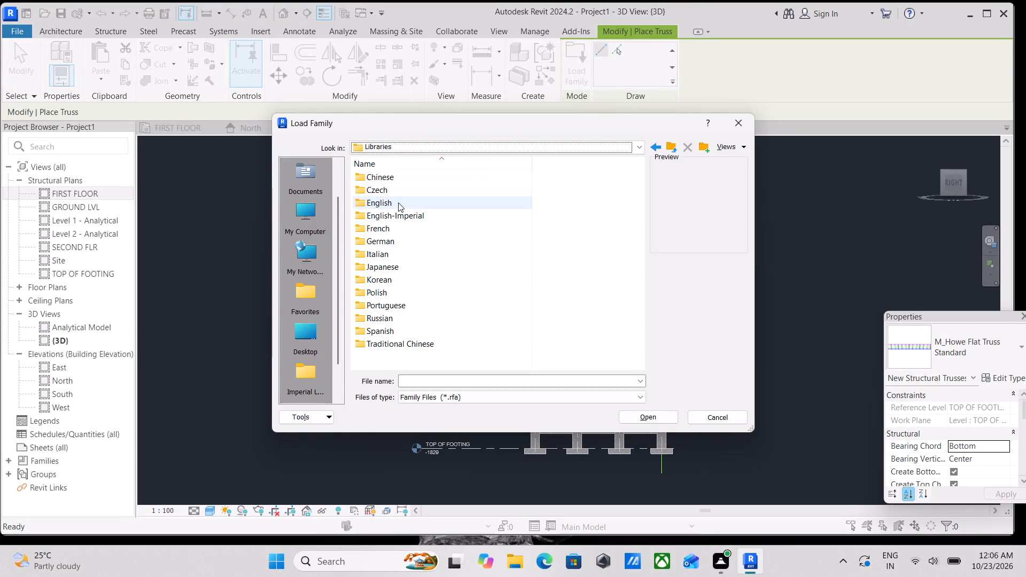
double_click(407, 205)
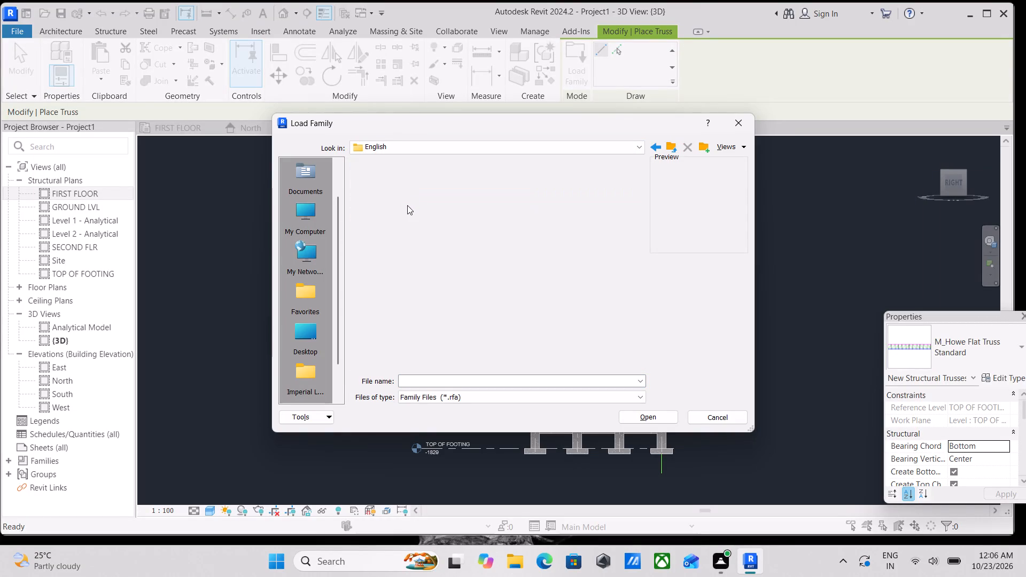
triple_click(405, 175)
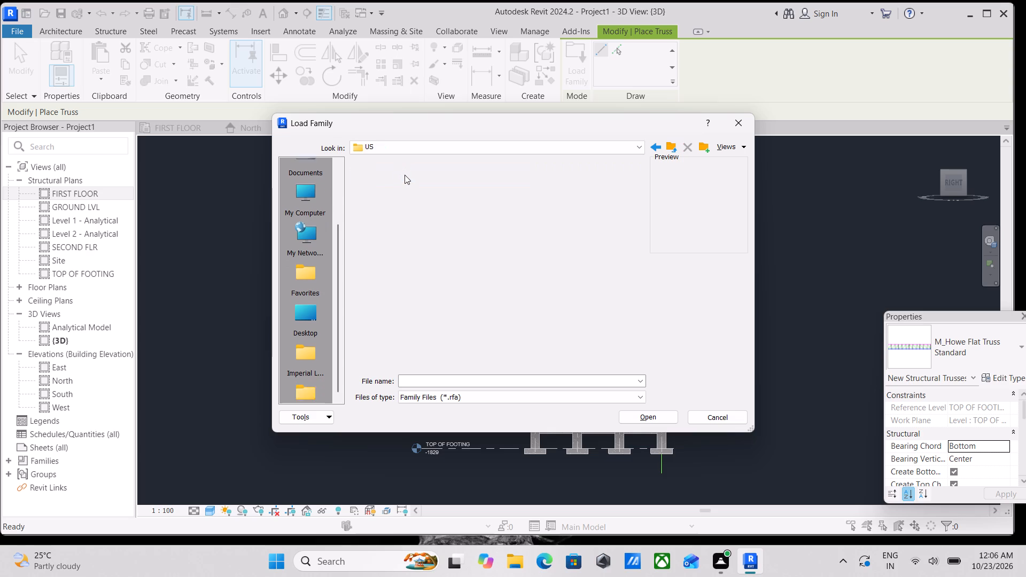
Load the M_Howe Gabled Truss-6 Panel family from the Structural Trusses folder.
scroll(378, 240, down, 3)
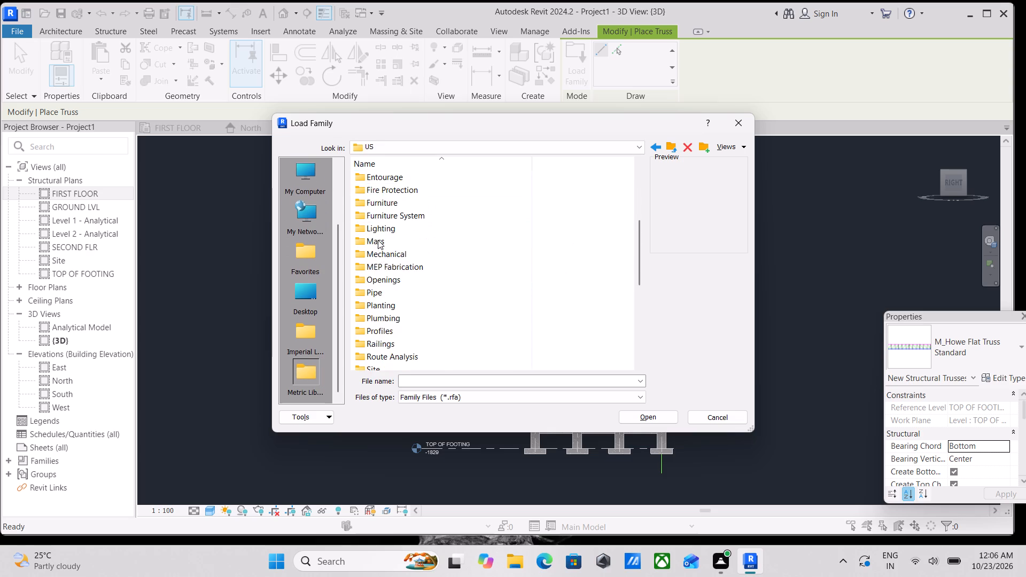
scroll(378, 240, down, 2)
scroll(378, 240, up, 3)
scroll(378, 240, down, 5)
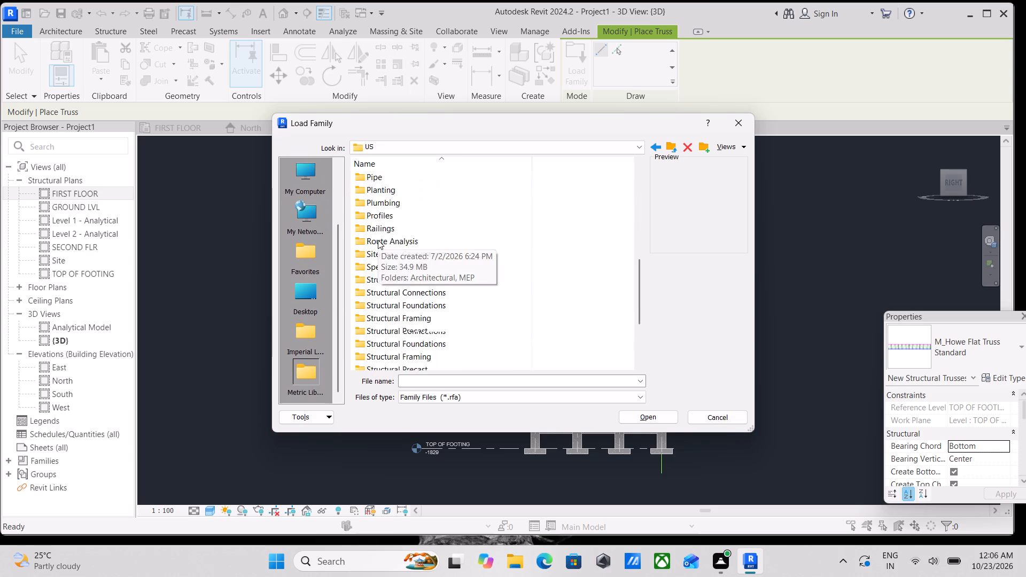
scroll(378, 240, down, 3)
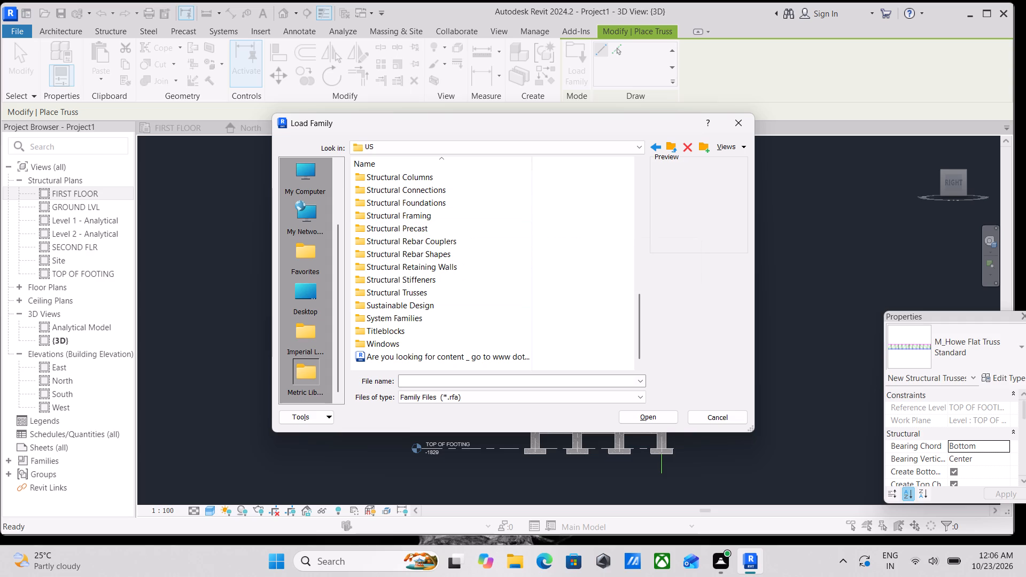
double_click(414, 292)
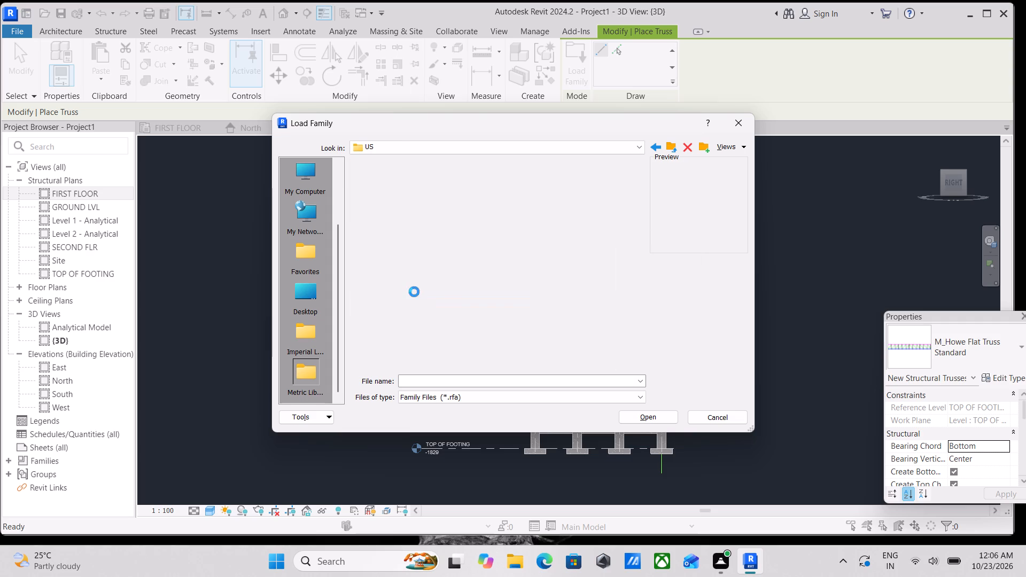
click(428, 221)
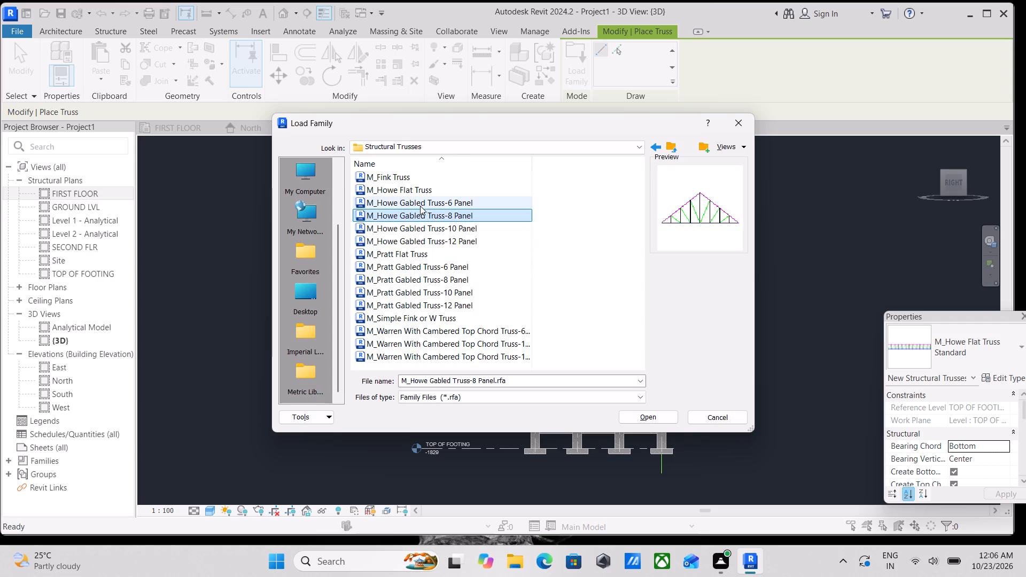
click(420, 206)
click(413, 223)
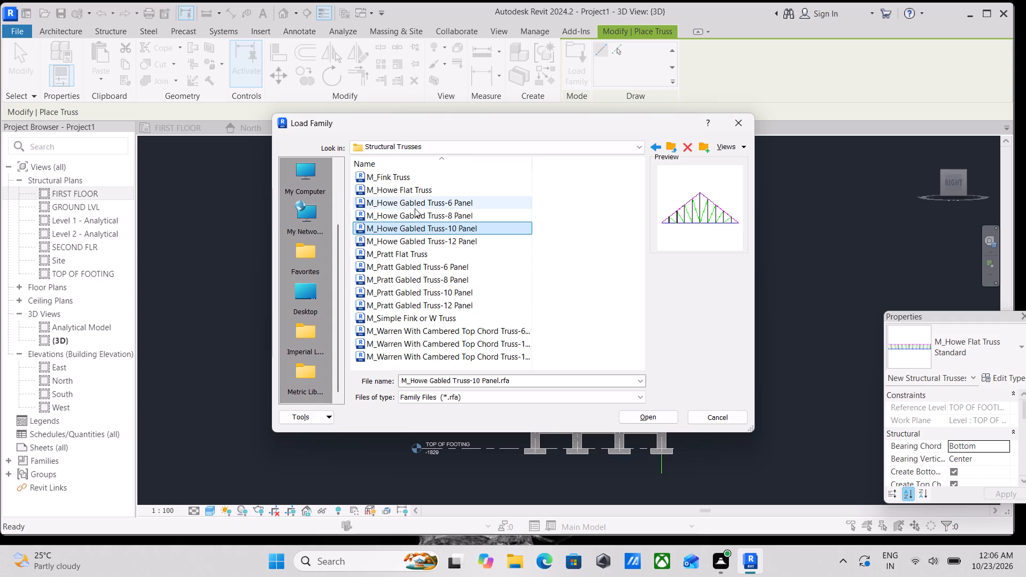
click(415, 208)
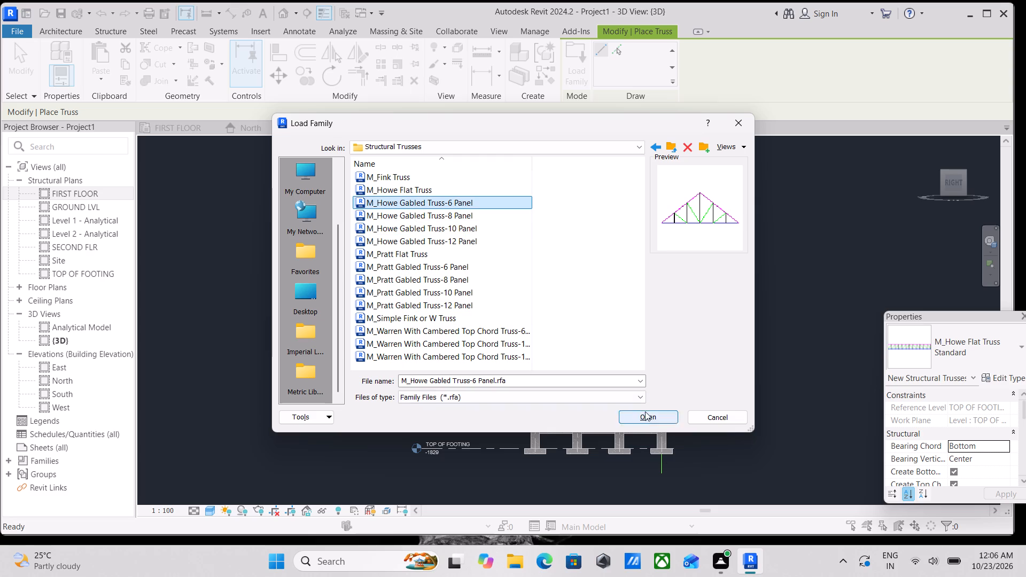
click(644, 408)
click(645, 415)
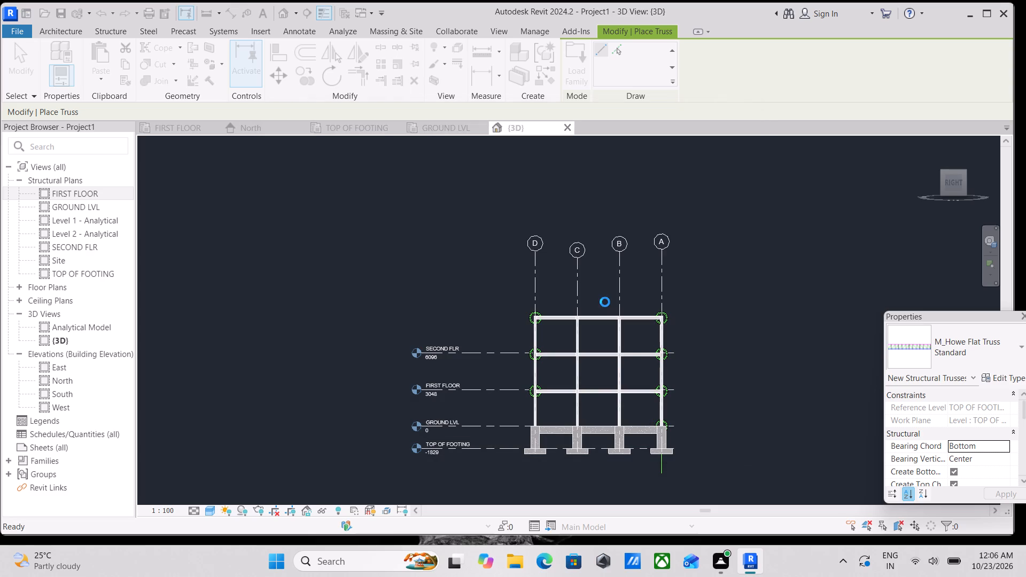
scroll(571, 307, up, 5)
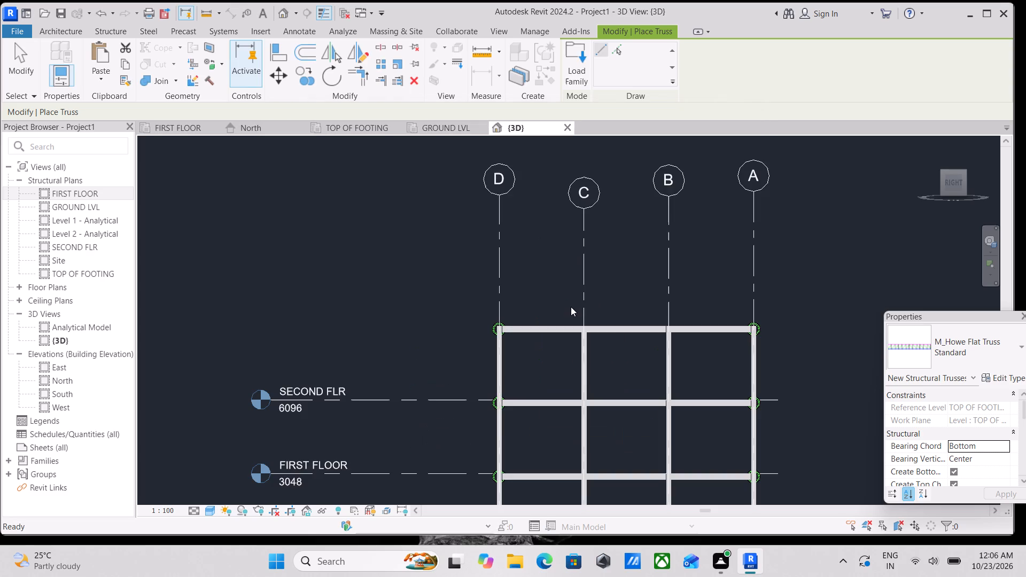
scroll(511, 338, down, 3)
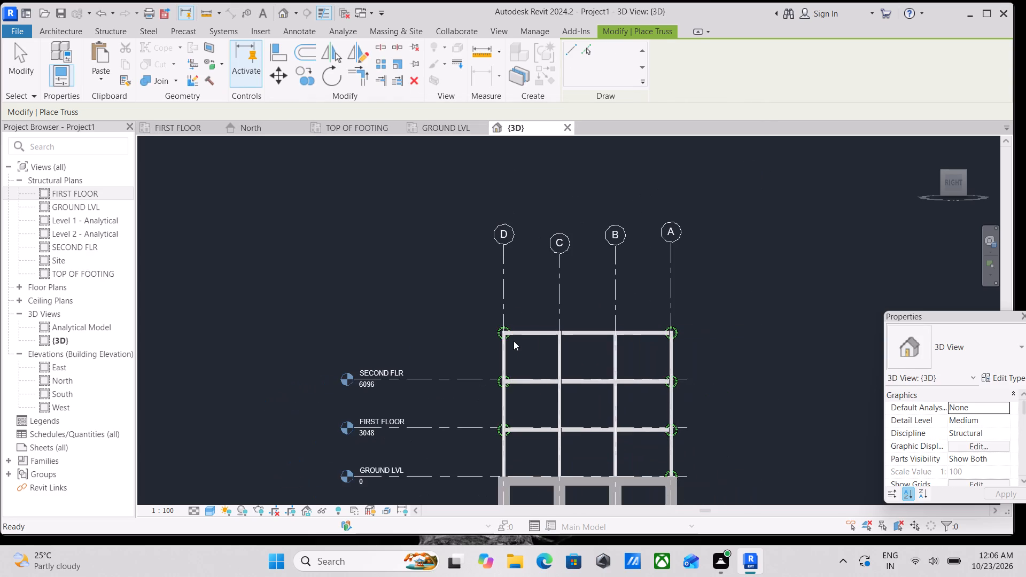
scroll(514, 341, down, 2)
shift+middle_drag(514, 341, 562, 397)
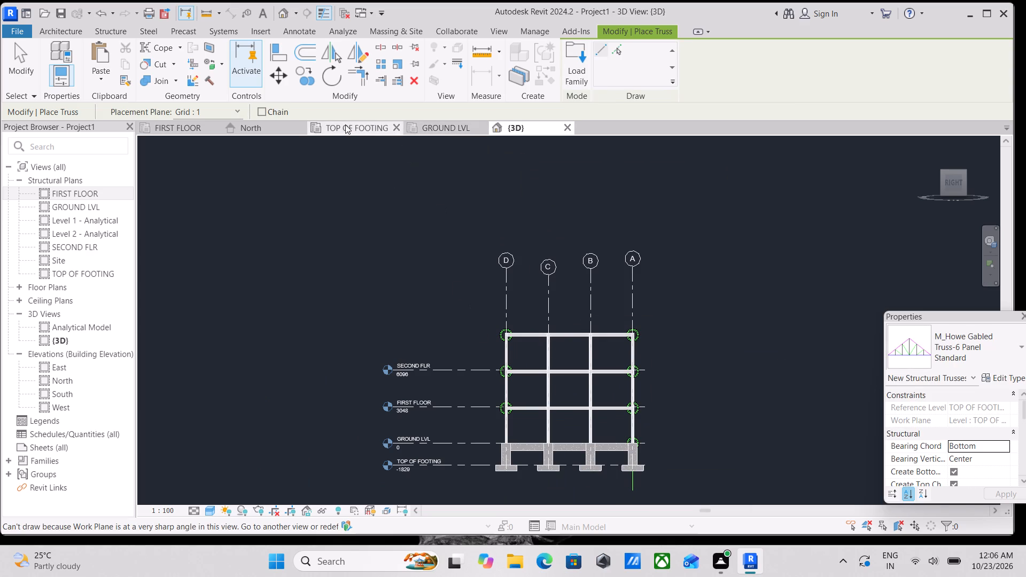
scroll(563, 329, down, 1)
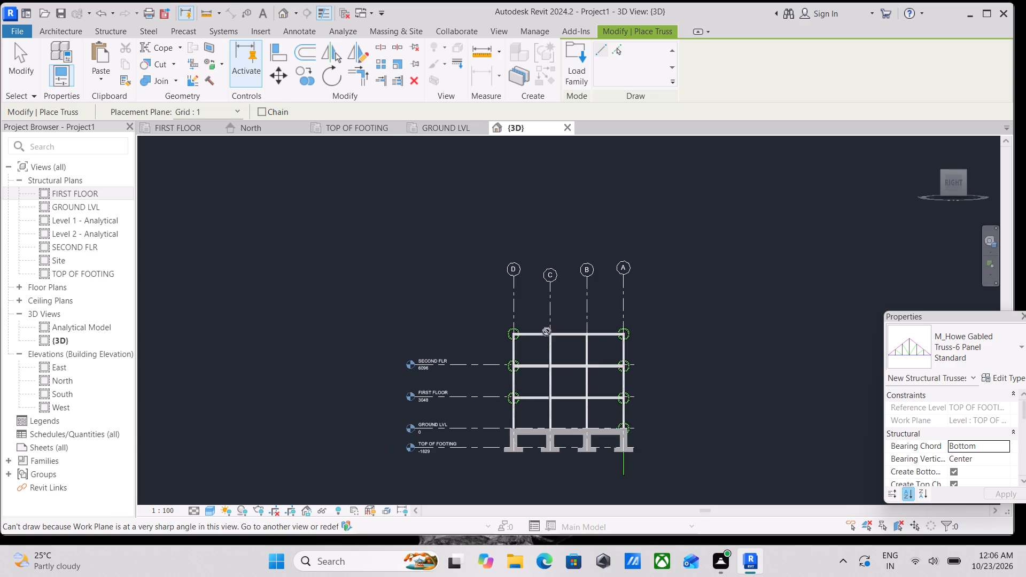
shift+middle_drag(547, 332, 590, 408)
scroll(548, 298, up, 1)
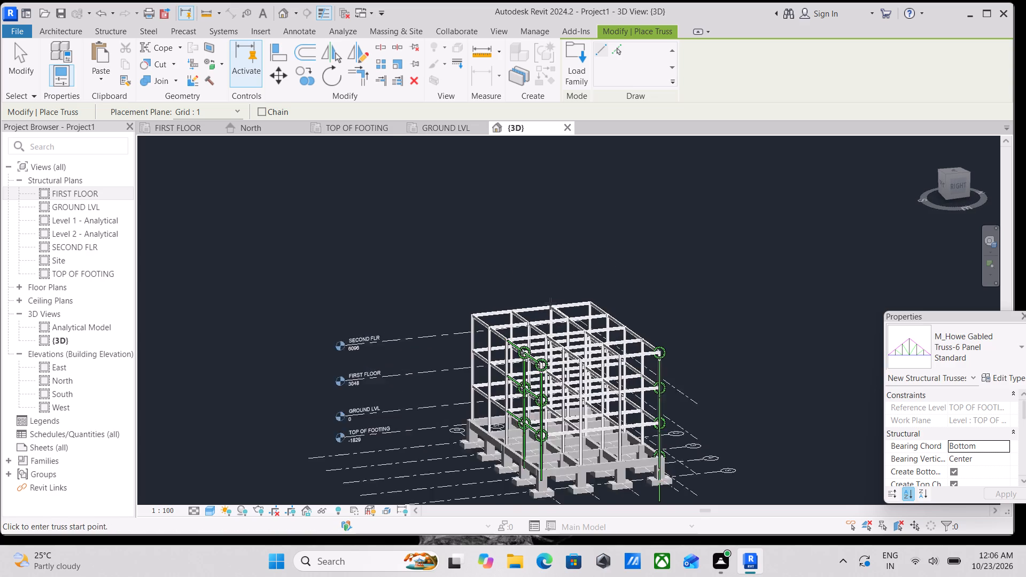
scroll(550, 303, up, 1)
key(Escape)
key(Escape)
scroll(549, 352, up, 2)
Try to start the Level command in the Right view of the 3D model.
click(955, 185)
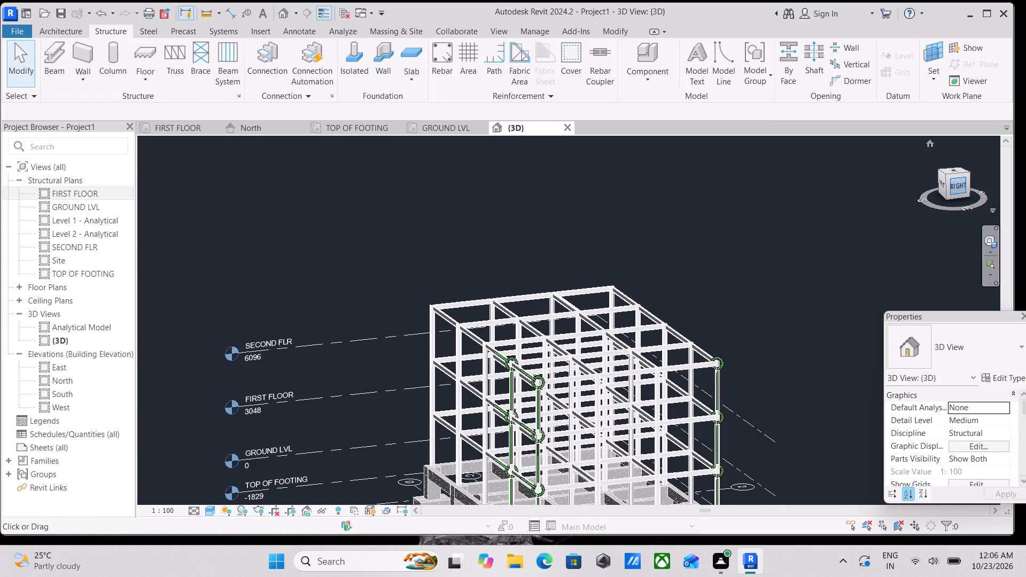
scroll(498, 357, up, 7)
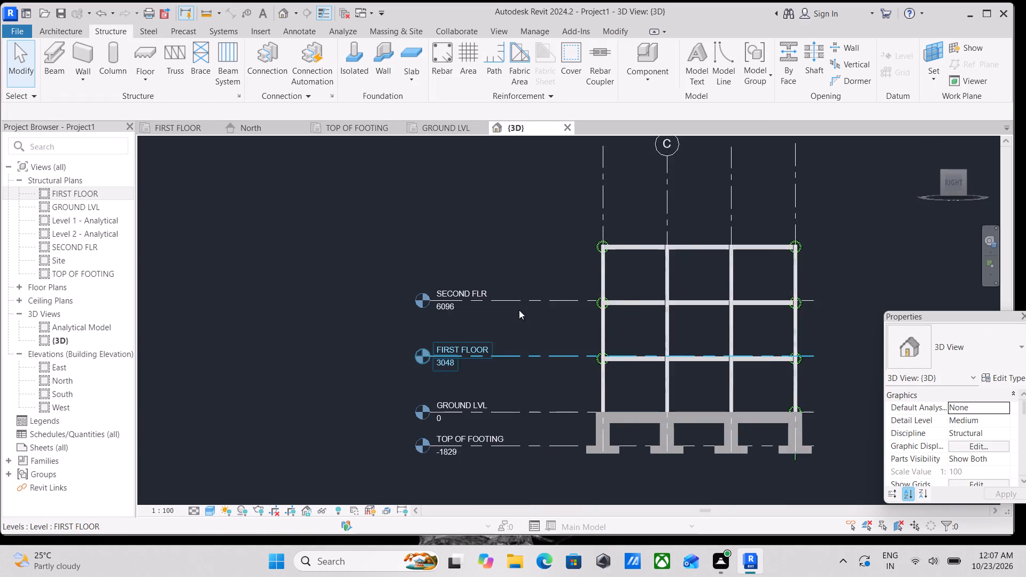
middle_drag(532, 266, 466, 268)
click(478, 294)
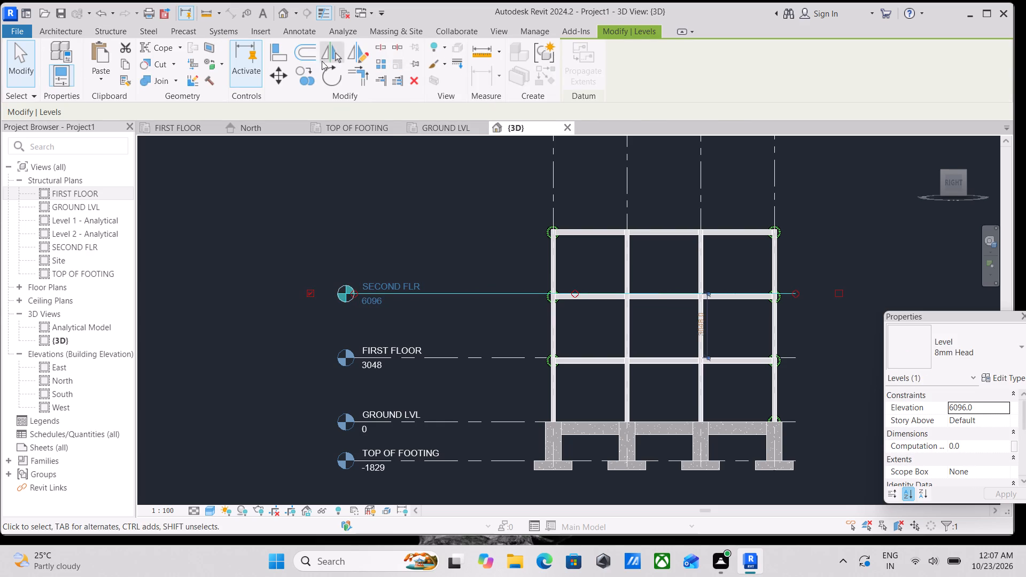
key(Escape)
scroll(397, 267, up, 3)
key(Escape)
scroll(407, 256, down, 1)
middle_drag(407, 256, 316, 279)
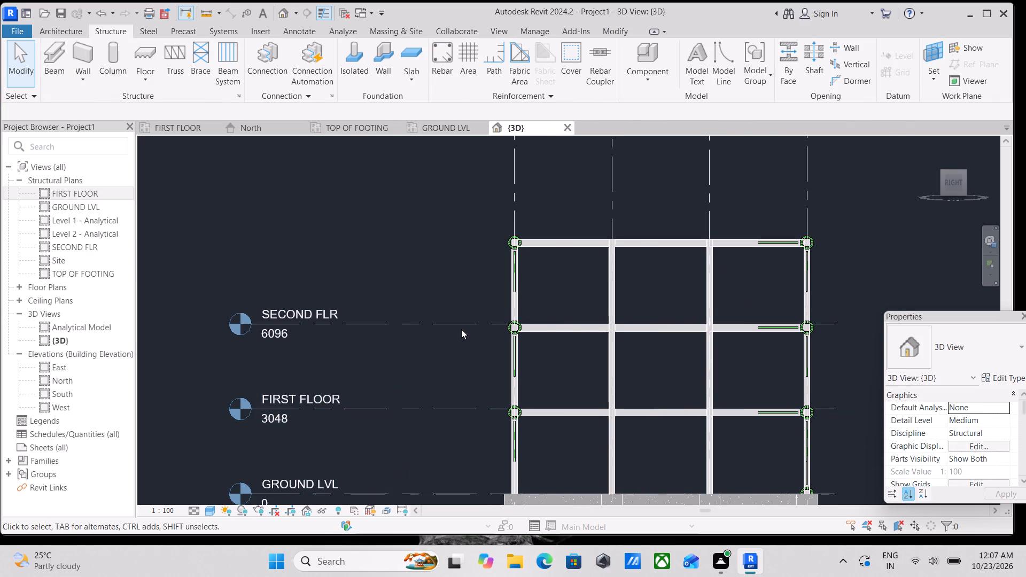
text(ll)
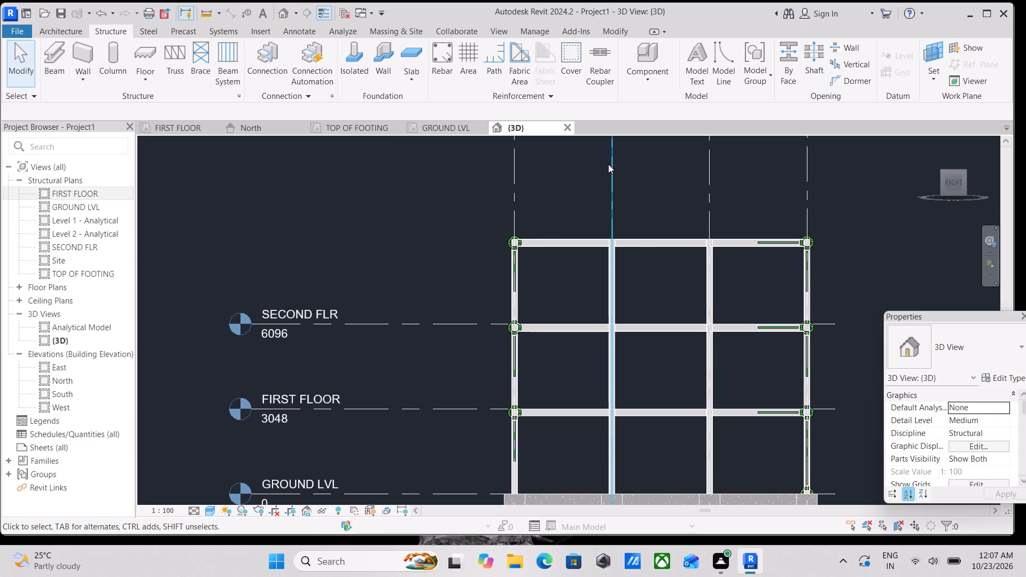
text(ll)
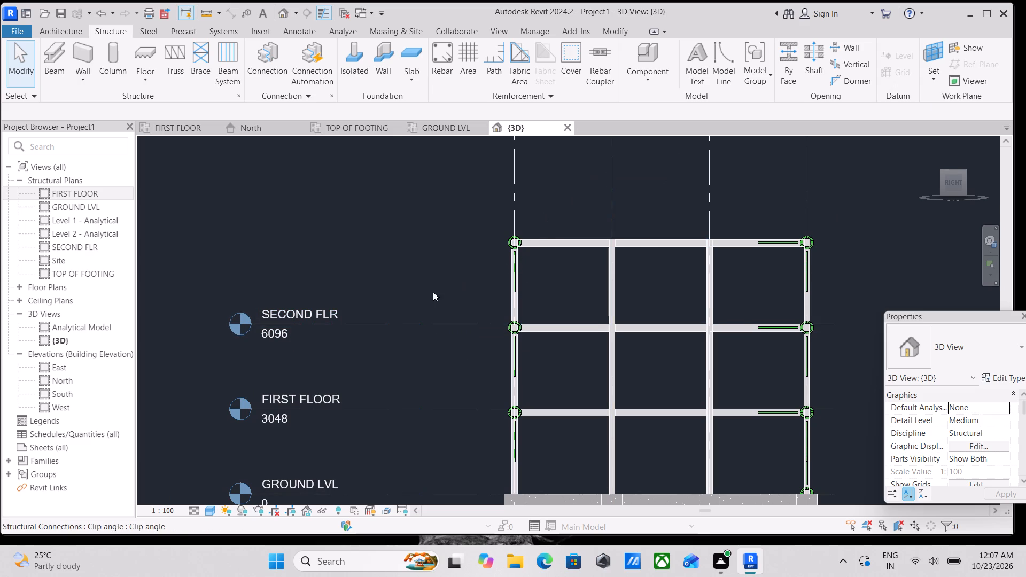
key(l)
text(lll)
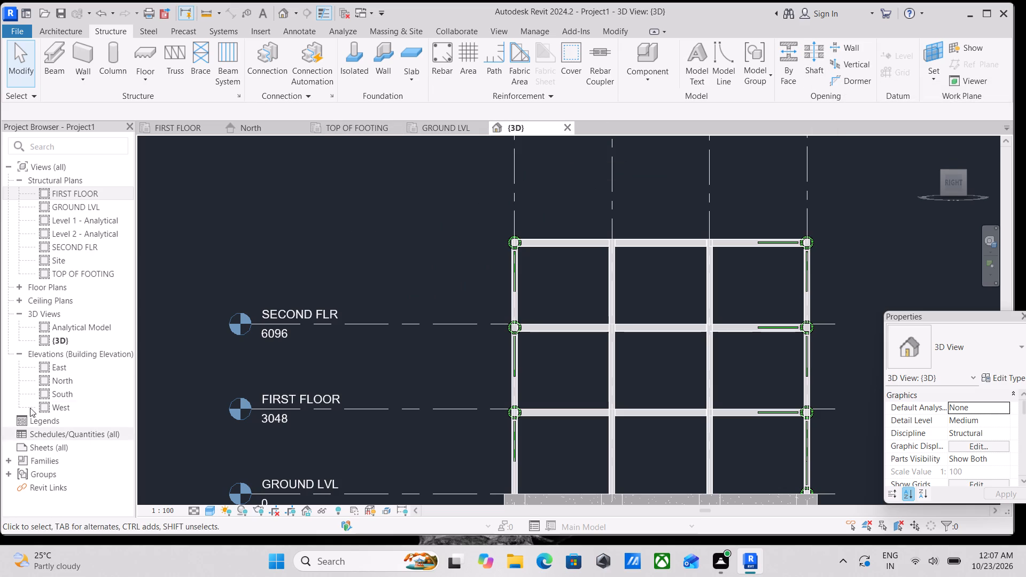
Add a level in the North elevation offset 10' (3048 mm) above SECOND FLR by picking that level line.
double_click(60, 379)
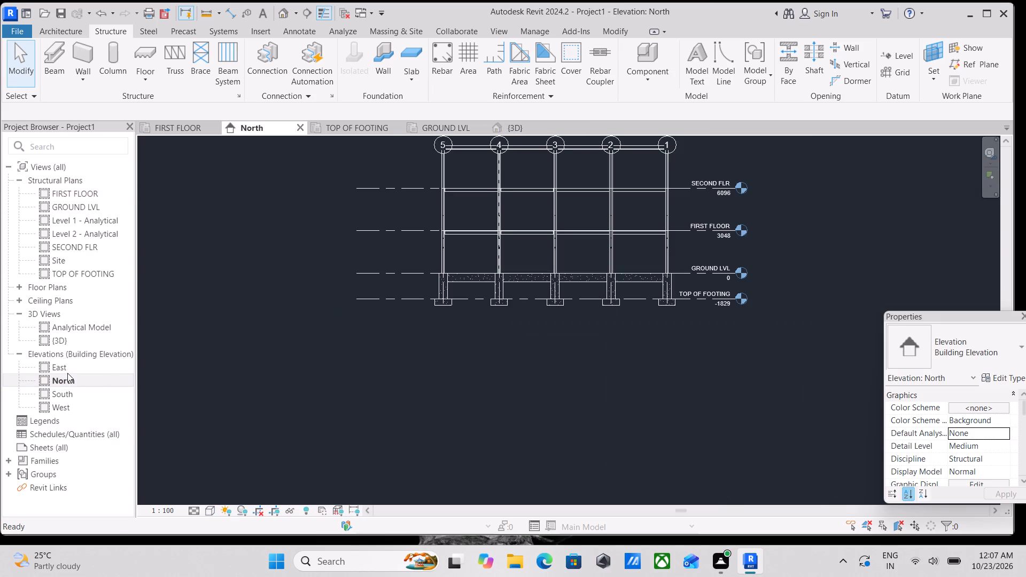
middle_drag(341, 274, 349, 424)
scroll(566, 359, up, 2)
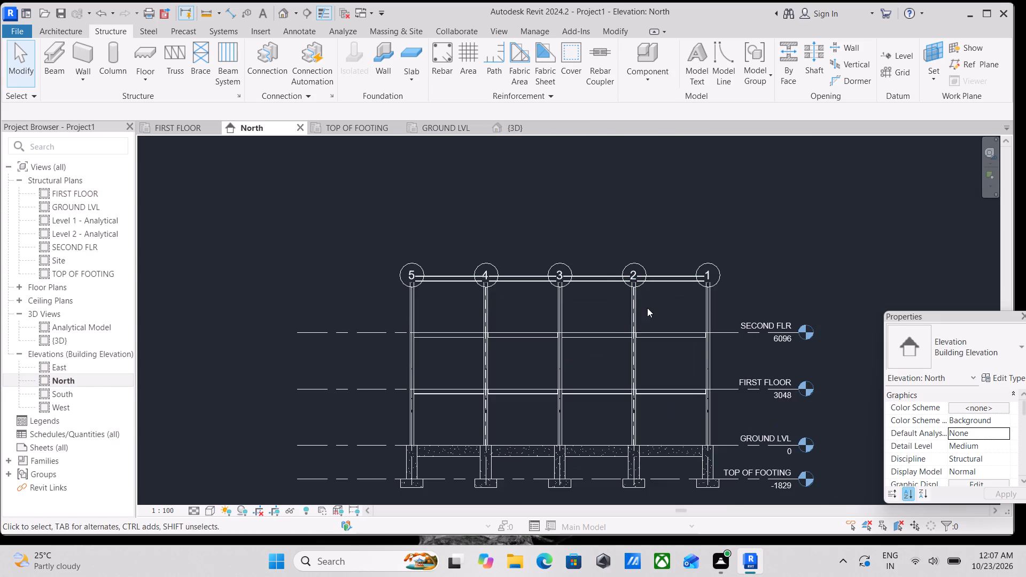
middle_drag(647, 307, 577, 300)
scroll(673, 312, up, 1)
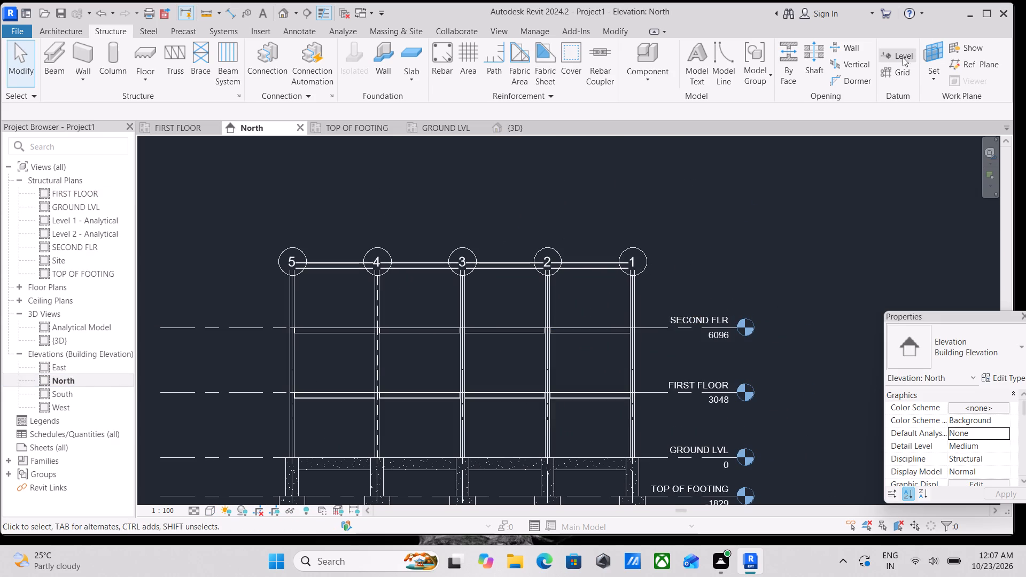
click(899, 54)
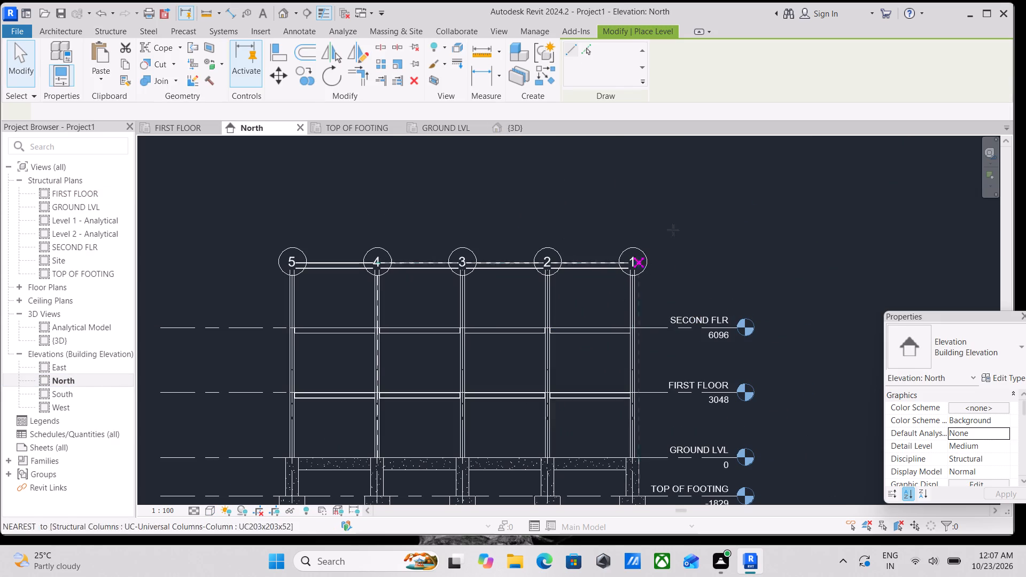
click(590, 50)
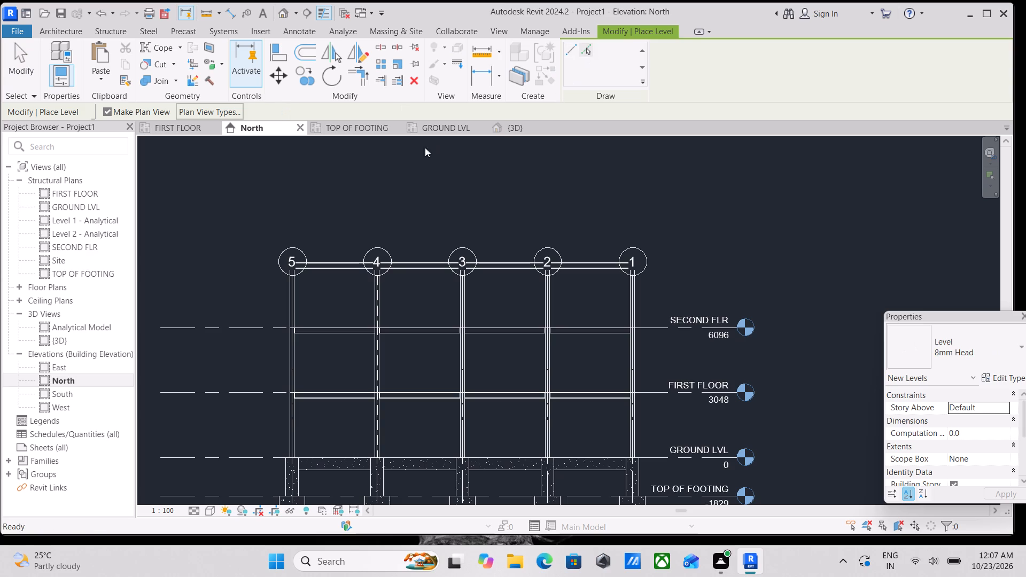
drag(299, 107, 237, 112)
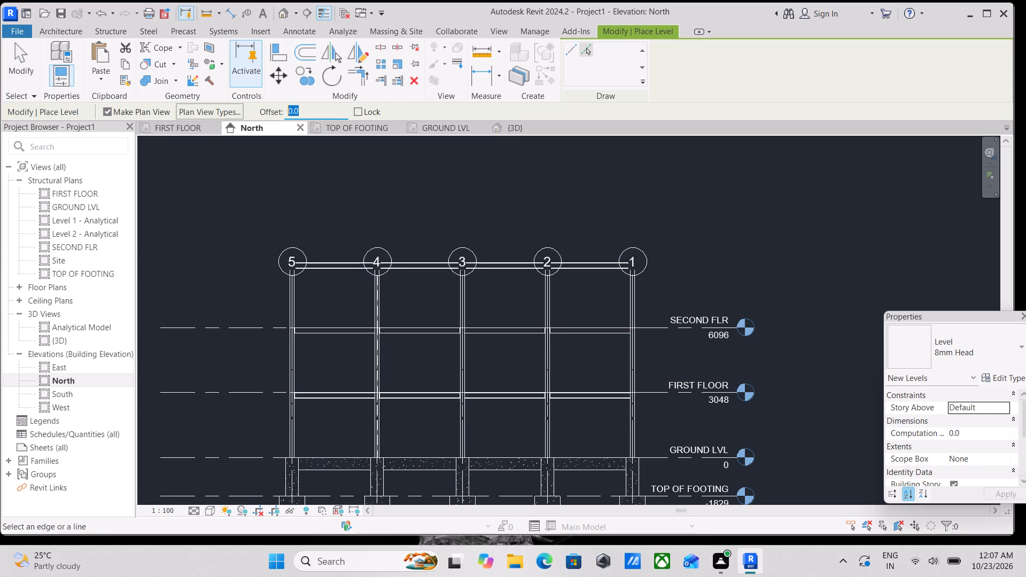
drag(237, 112, 236, 112)
key(1)
text(0')
key(Return)
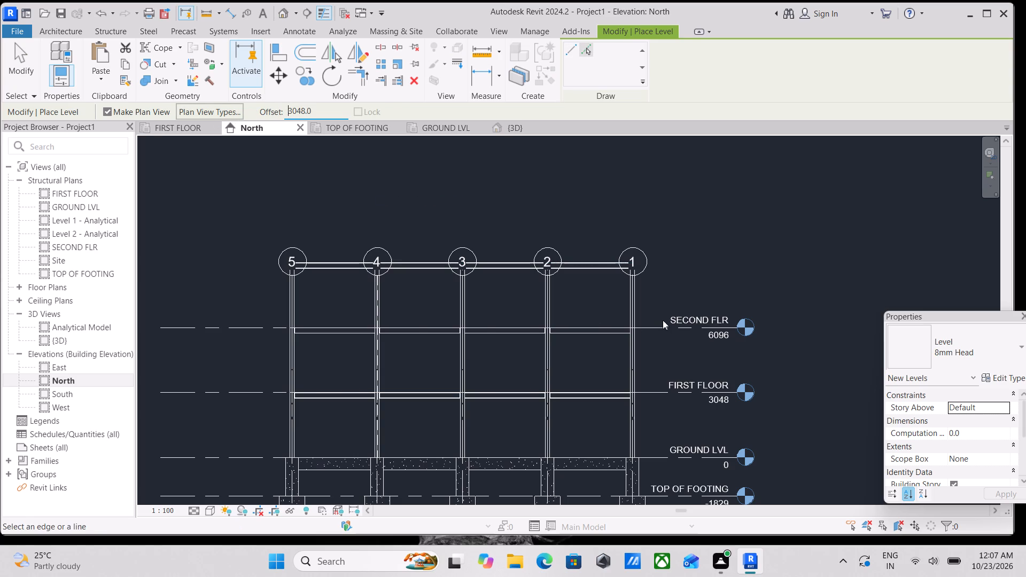
click(658, 322)
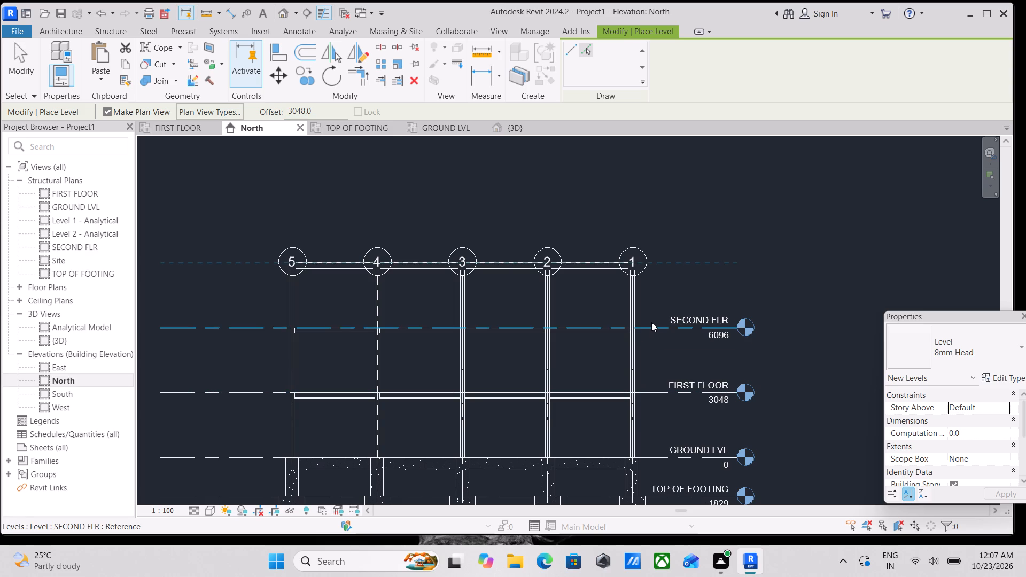
click(651, 322)
key(Escape)
scroll(658, 317, down, 3)
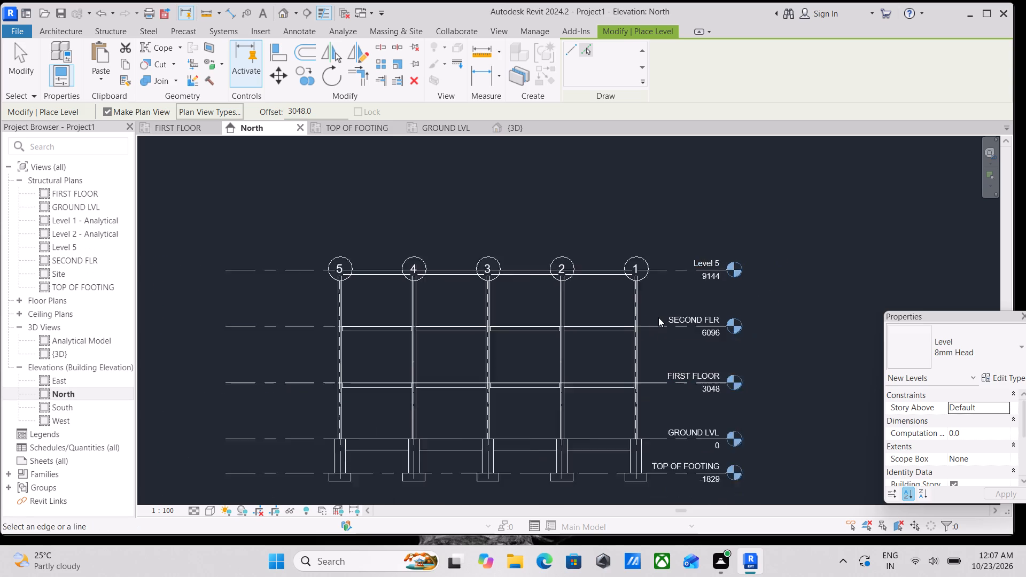
key(Escape)
scroll(663, 277, down, 1)
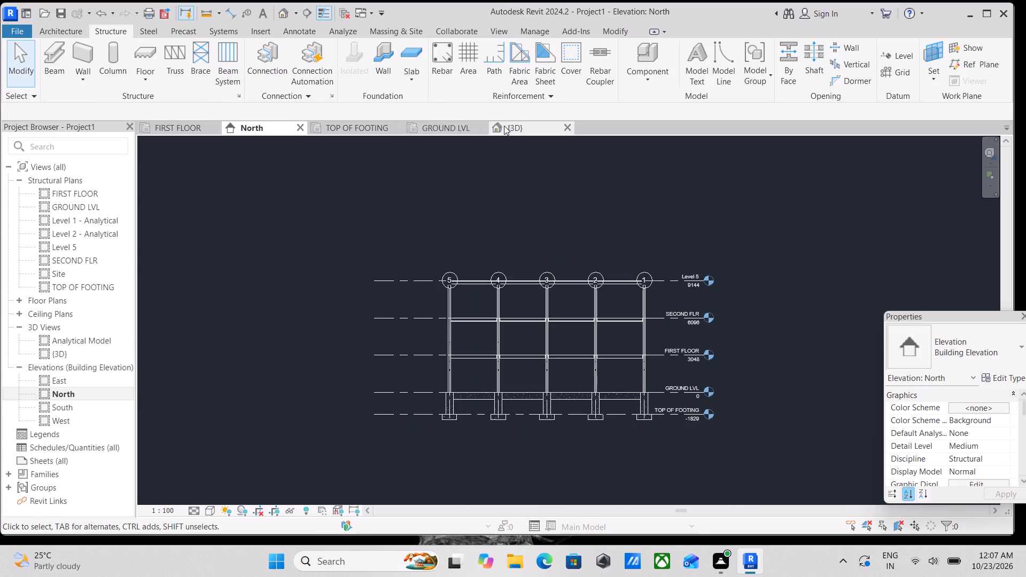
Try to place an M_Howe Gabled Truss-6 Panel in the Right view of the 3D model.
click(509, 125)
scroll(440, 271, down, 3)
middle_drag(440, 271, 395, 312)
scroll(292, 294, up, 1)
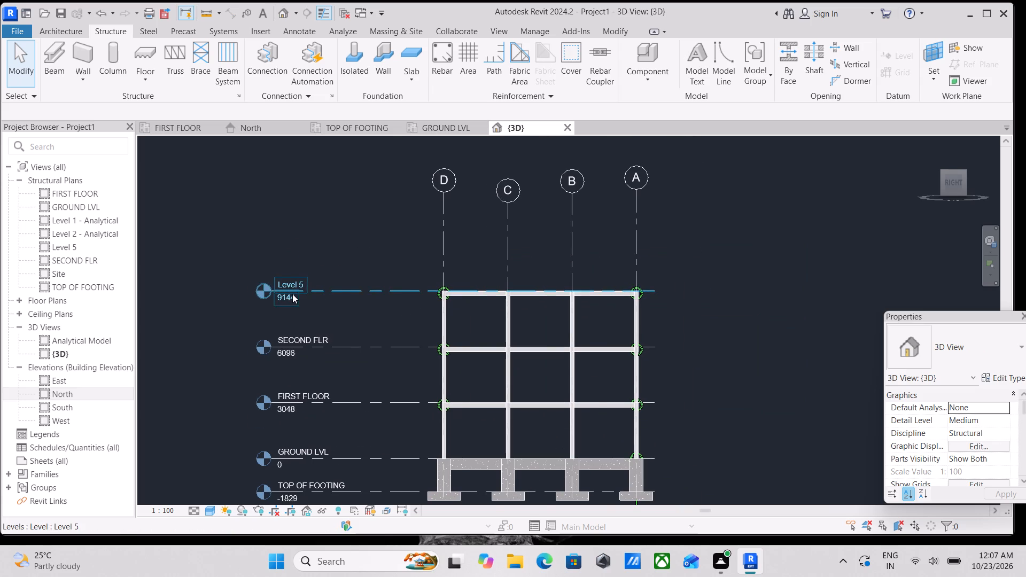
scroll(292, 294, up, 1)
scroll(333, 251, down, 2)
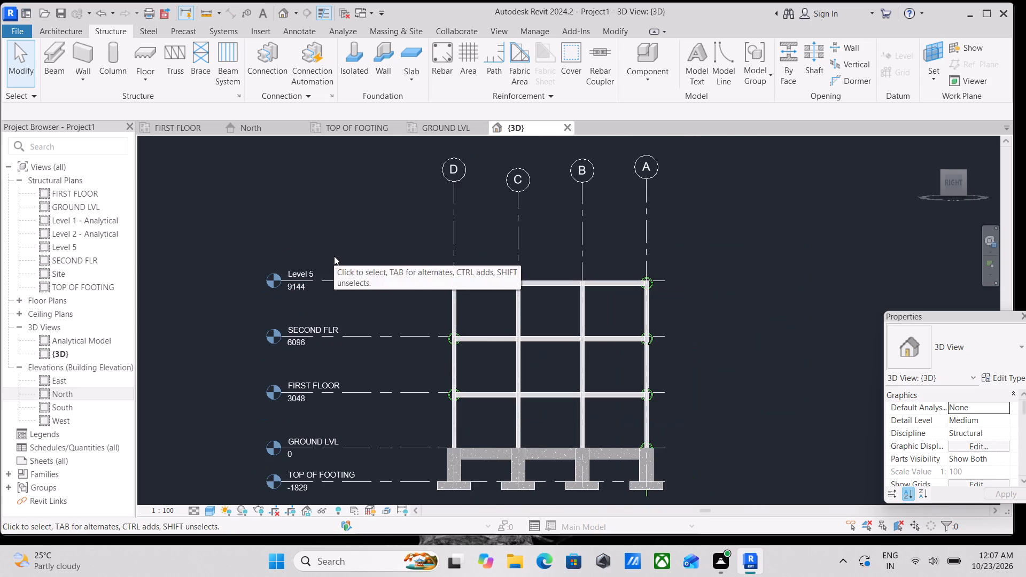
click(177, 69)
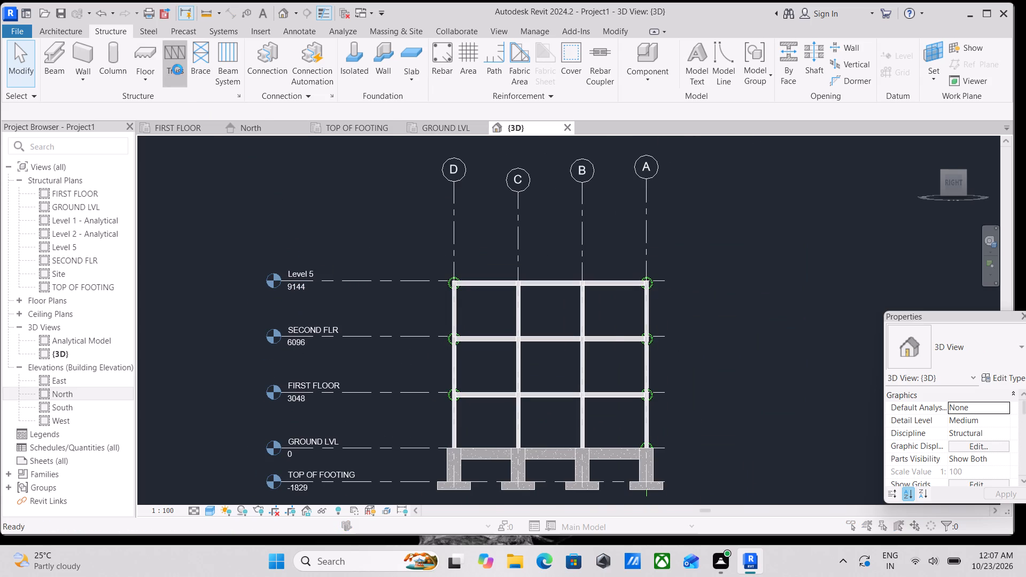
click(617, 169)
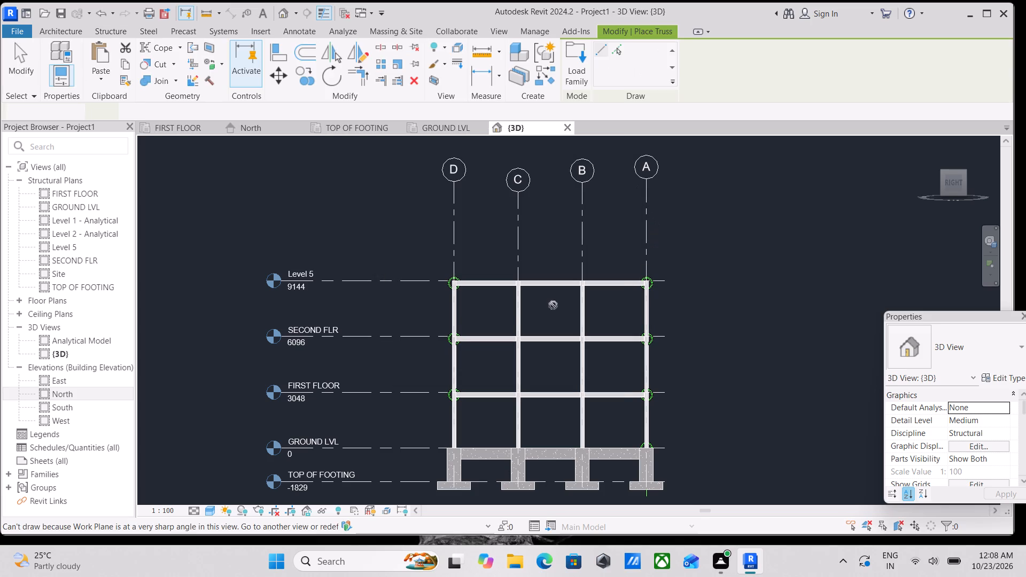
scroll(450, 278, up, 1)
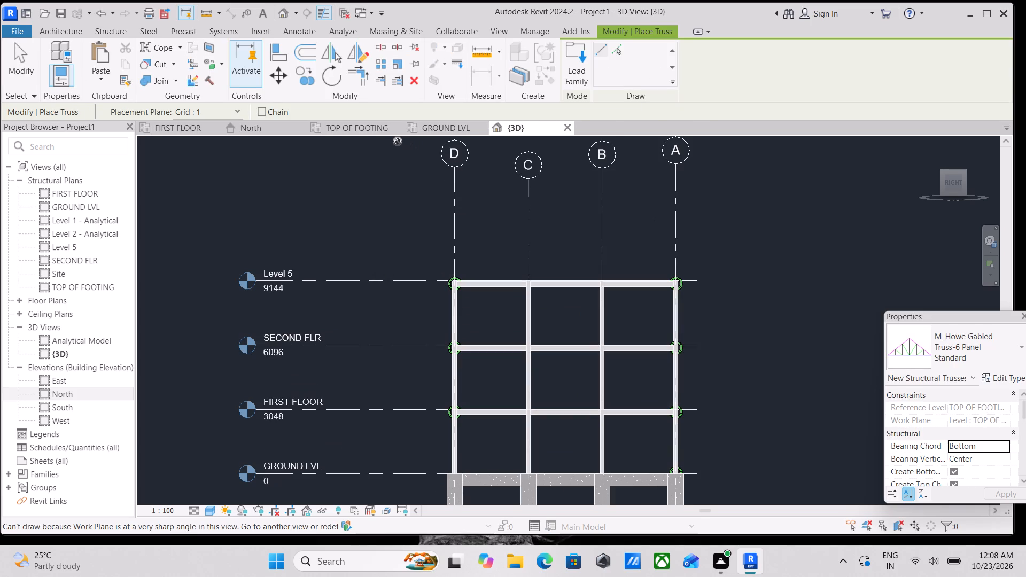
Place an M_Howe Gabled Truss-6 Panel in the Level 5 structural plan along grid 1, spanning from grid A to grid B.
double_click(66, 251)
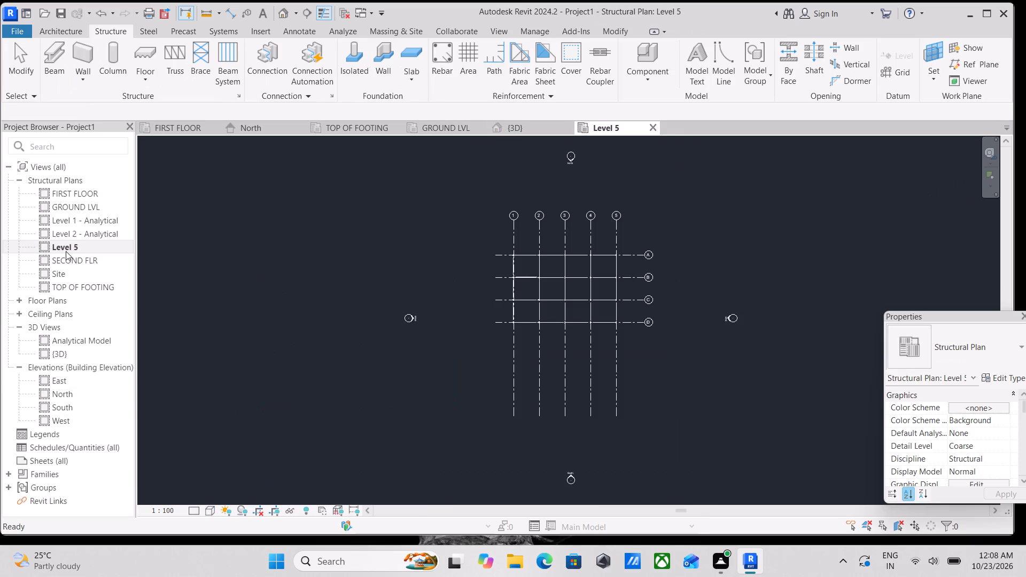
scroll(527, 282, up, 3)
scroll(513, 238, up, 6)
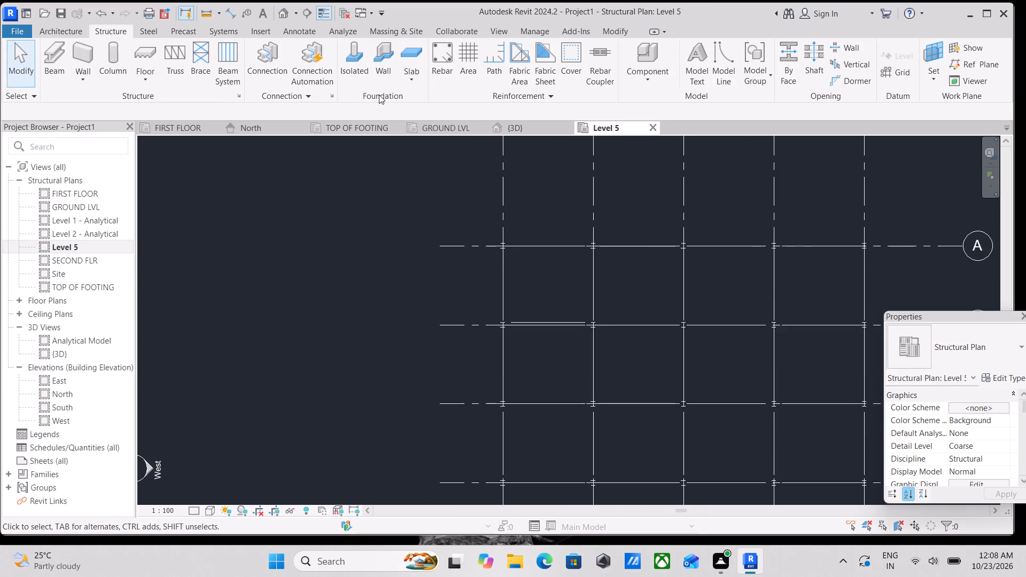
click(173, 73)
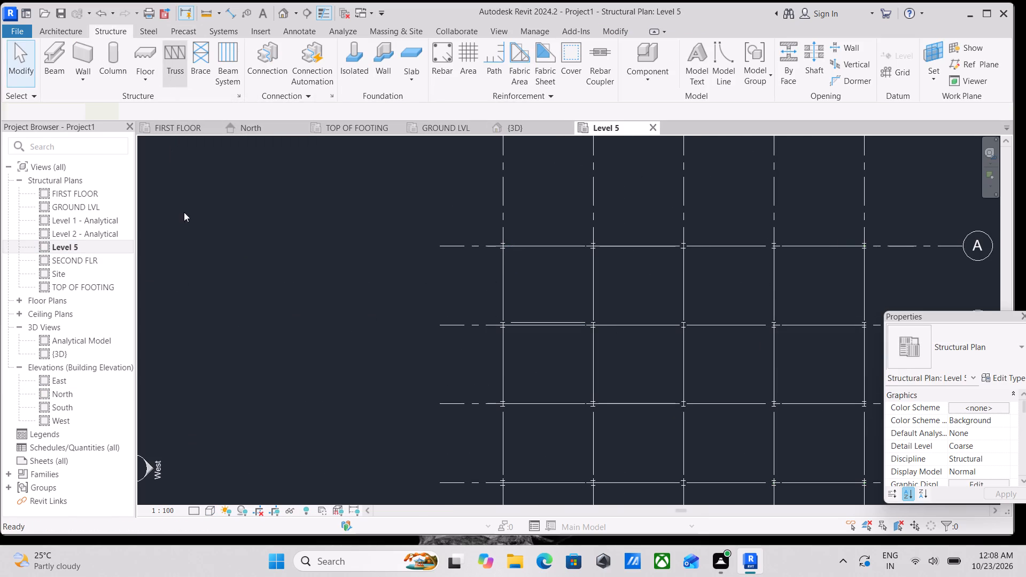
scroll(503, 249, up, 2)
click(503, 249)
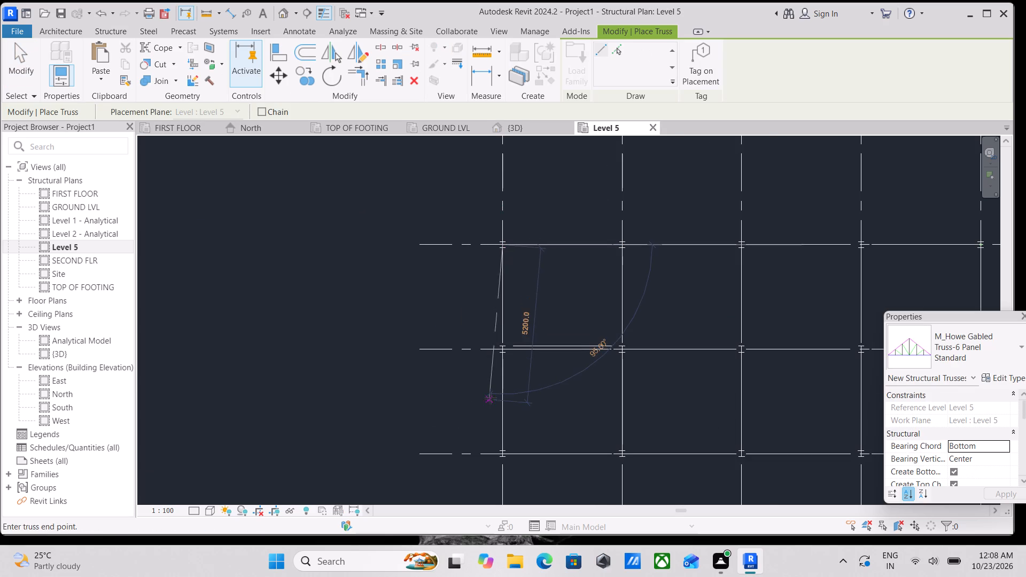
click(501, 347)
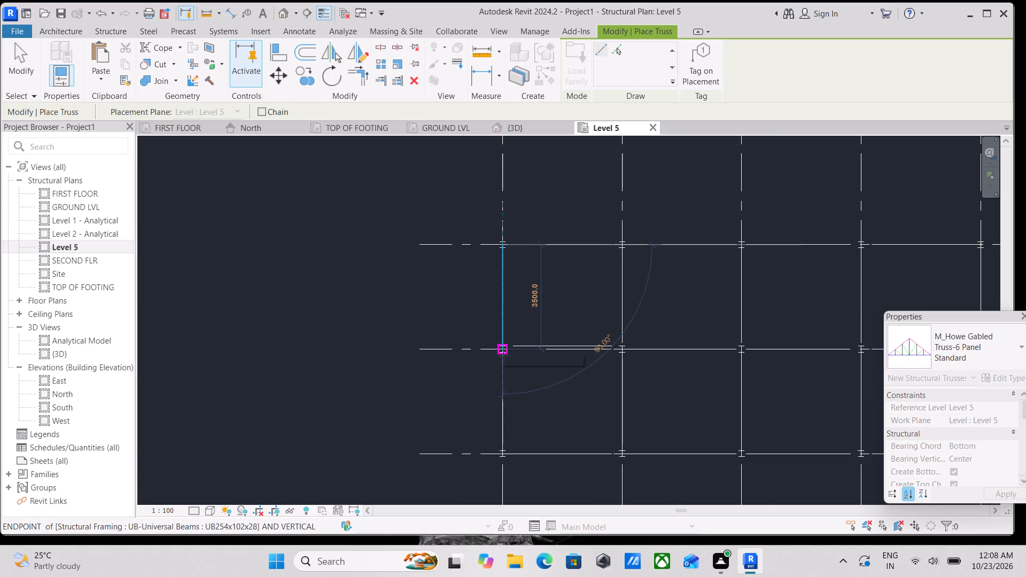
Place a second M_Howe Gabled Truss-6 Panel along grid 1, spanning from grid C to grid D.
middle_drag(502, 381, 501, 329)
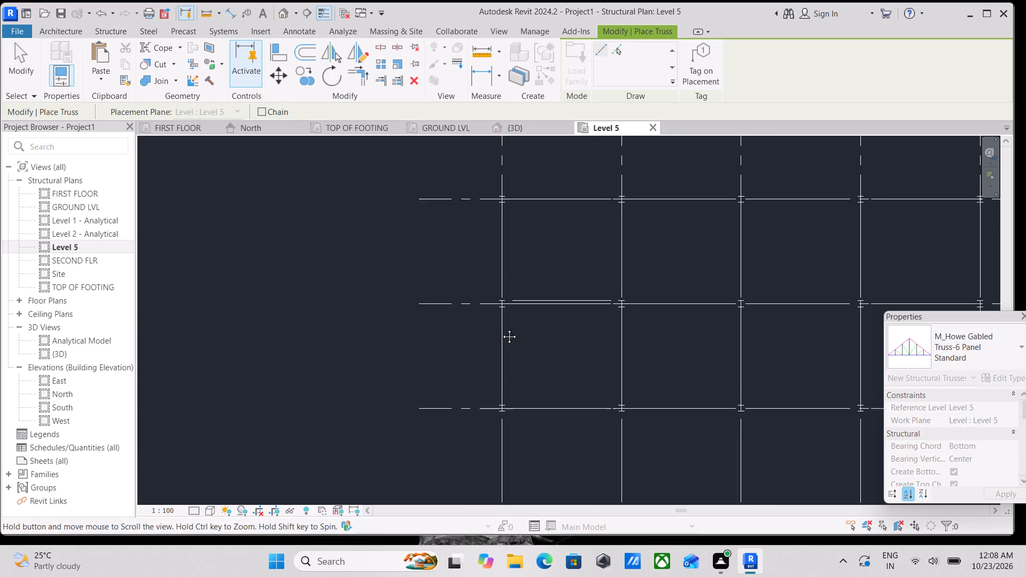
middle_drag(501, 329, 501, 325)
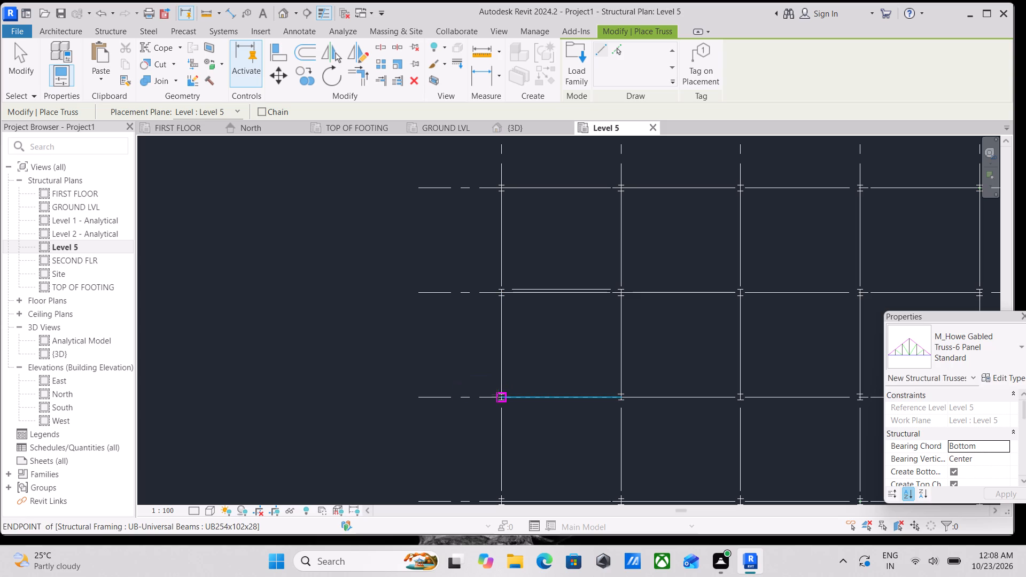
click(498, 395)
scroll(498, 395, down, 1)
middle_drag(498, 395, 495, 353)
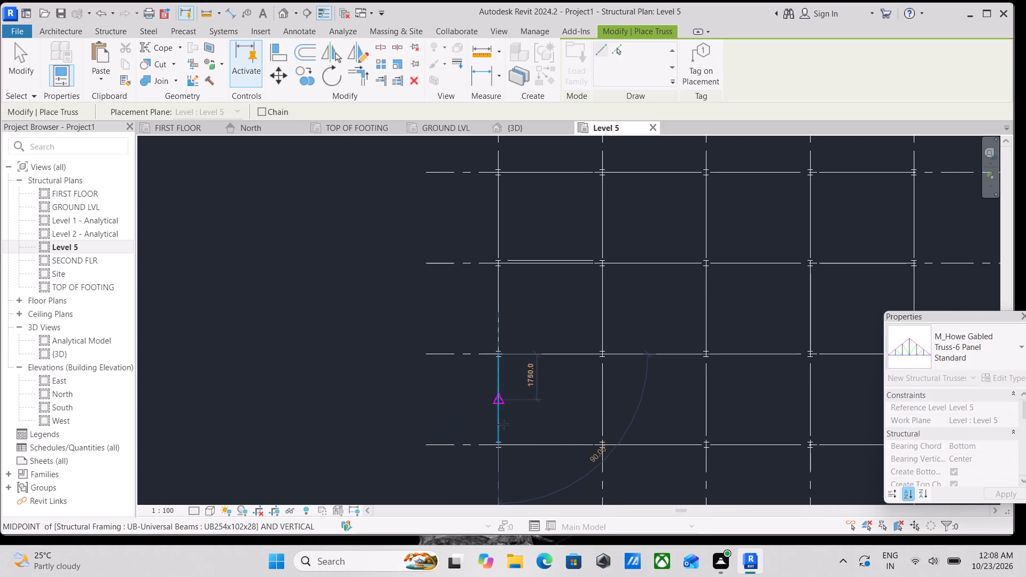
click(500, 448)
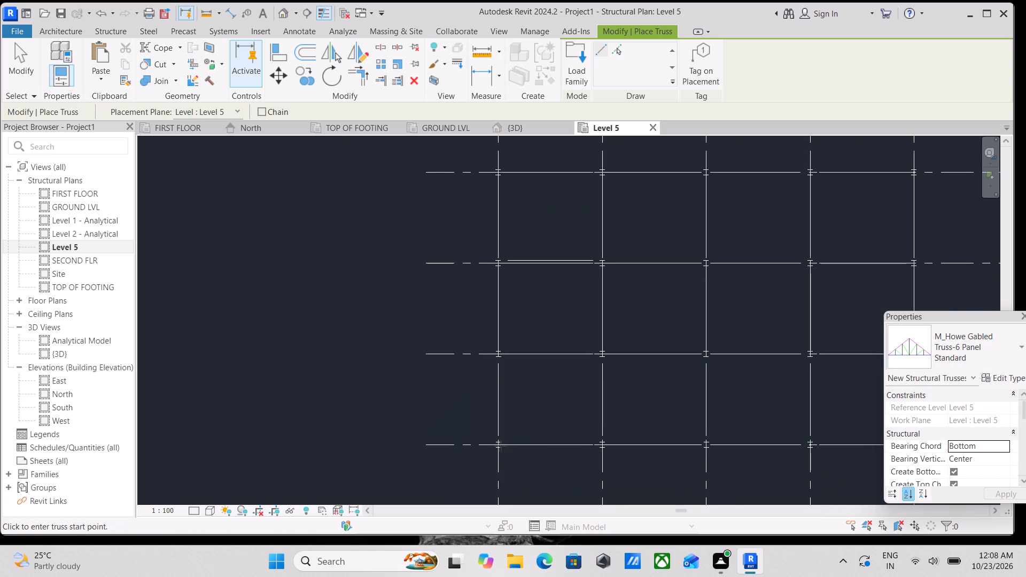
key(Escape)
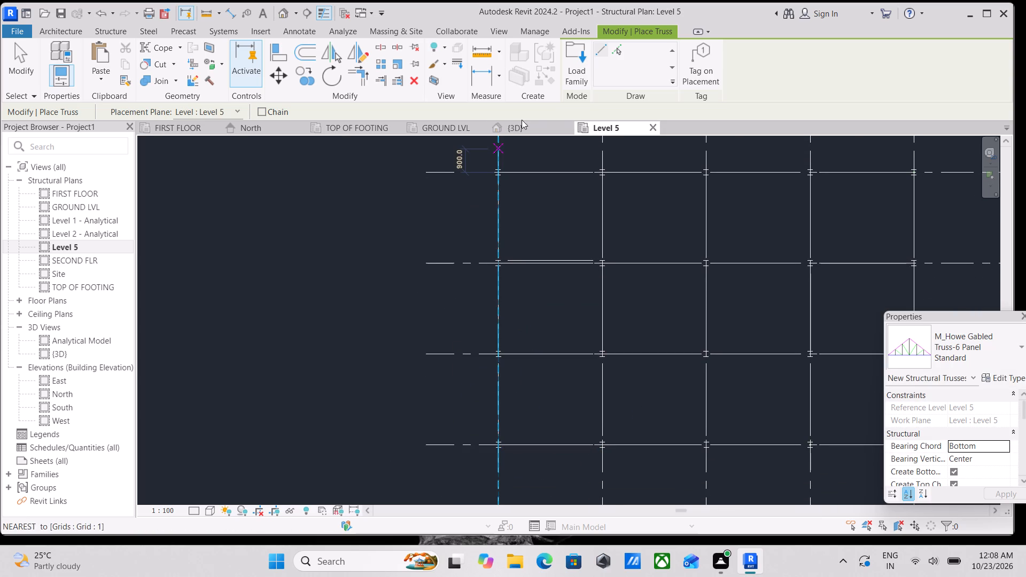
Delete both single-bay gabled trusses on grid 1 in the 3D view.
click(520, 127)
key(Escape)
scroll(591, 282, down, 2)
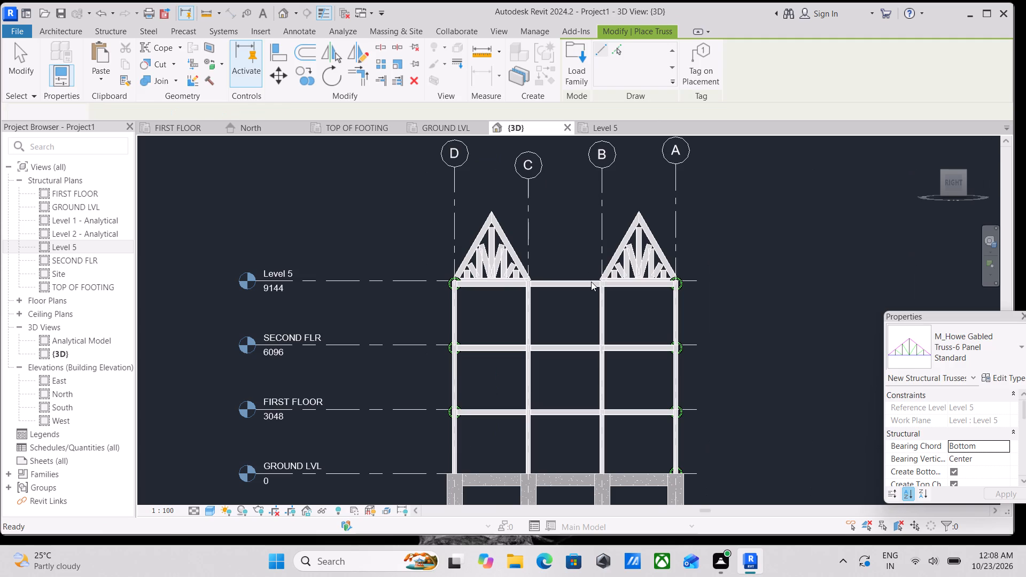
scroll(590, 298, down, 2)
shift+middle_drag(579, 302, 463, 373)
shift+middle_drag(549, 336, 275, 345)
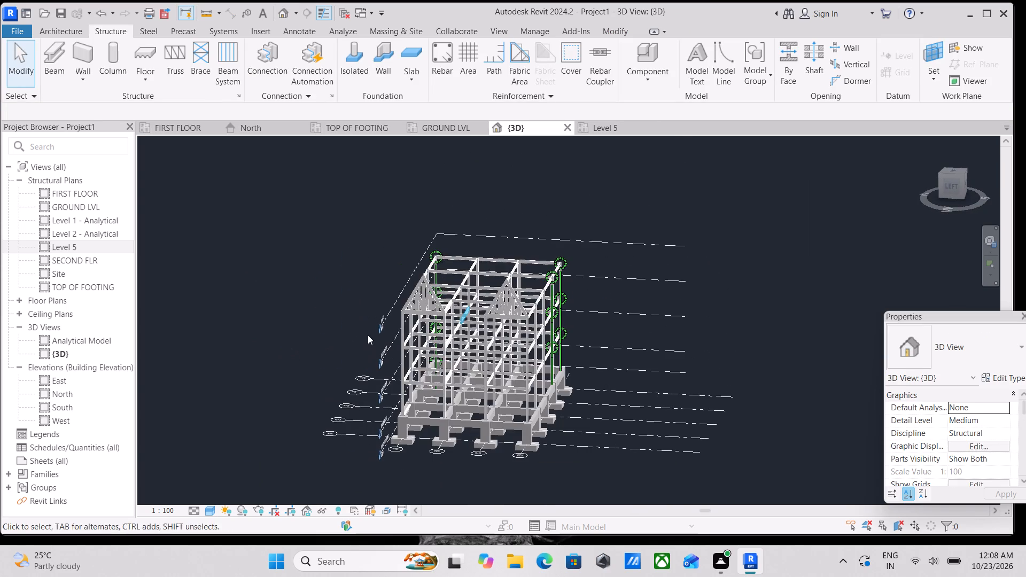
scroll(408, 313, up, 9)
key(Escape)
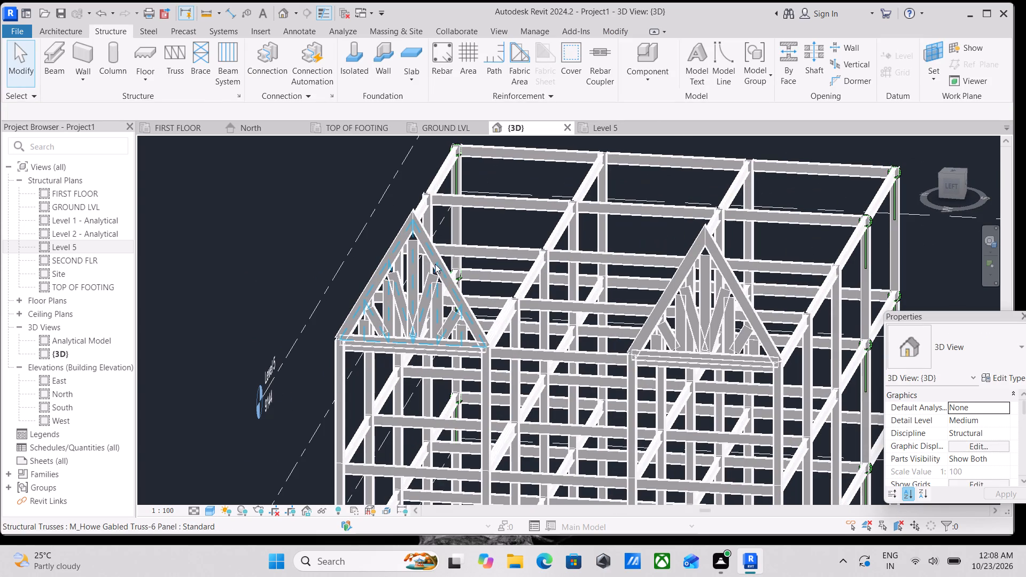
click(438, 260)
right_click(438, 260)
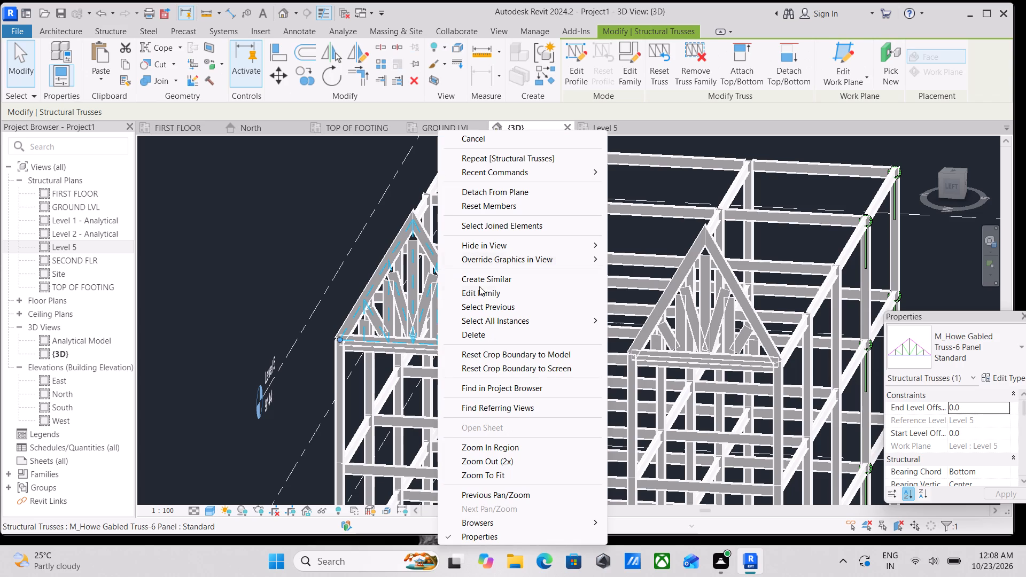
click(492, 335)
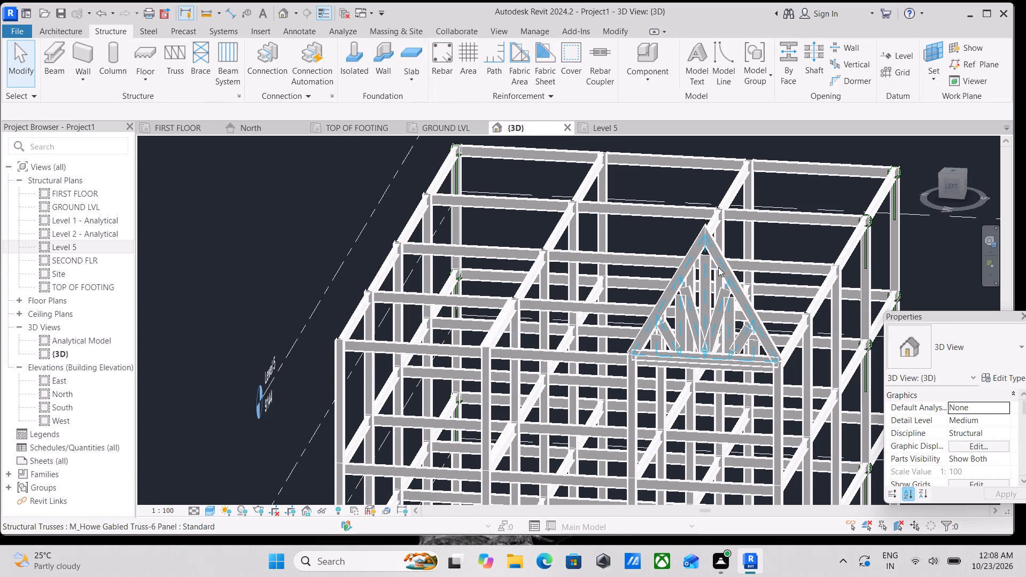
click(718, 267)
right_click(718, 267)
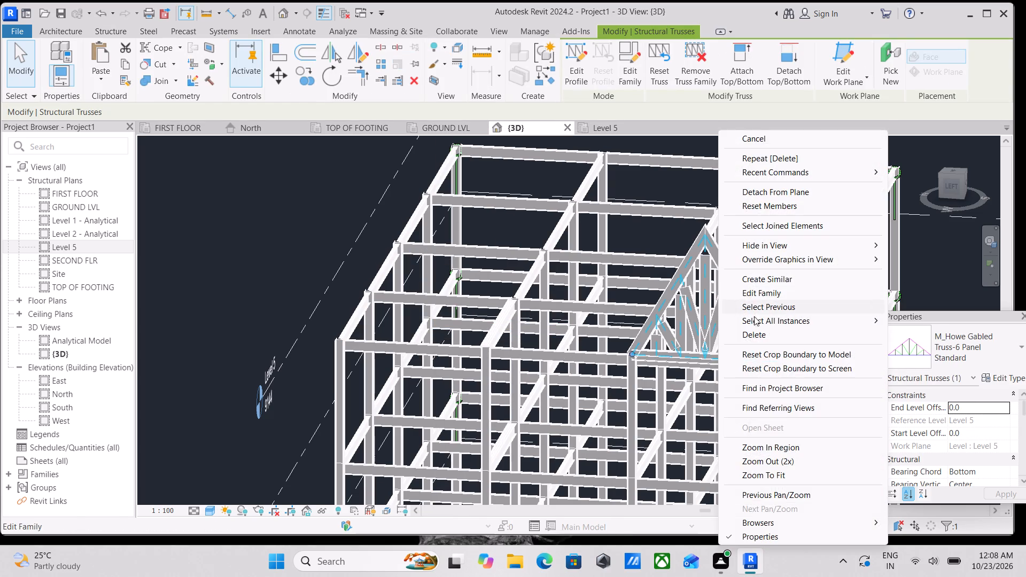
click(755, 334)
Place an M_Howe Gabled Truss-6 Panel in the Level 5 structural plan along grid 1, spanning from grid A to grid D.
click(447, 124)
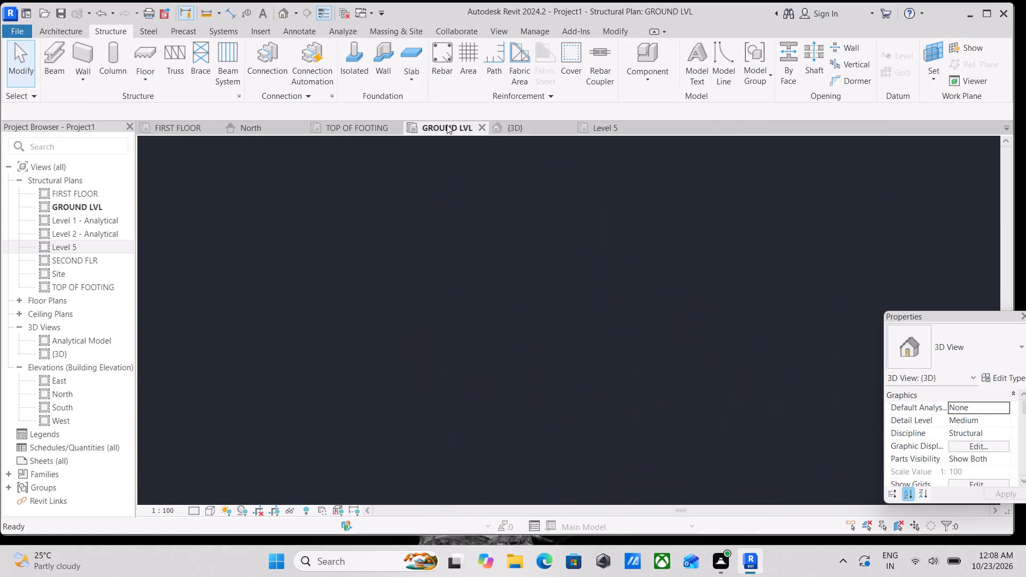
click(515, 128)
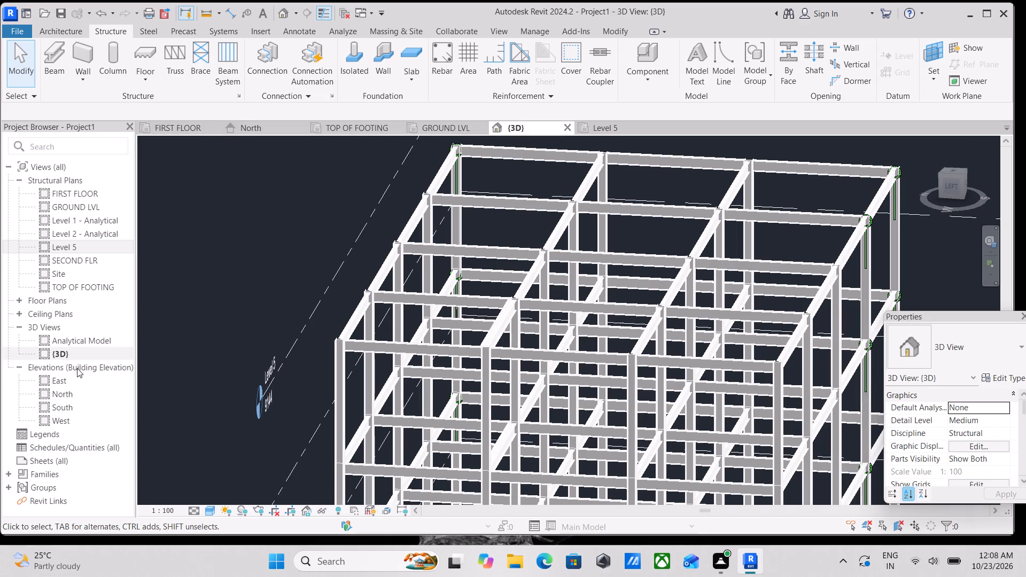
click(608, 120)
double_click(608, 128)
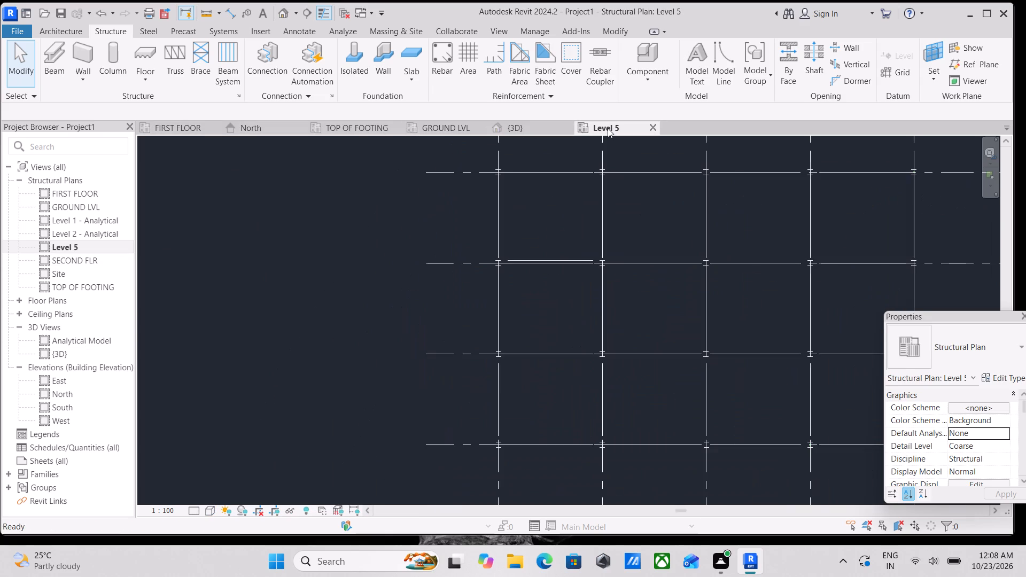
scroll(526, 216, down, 2)
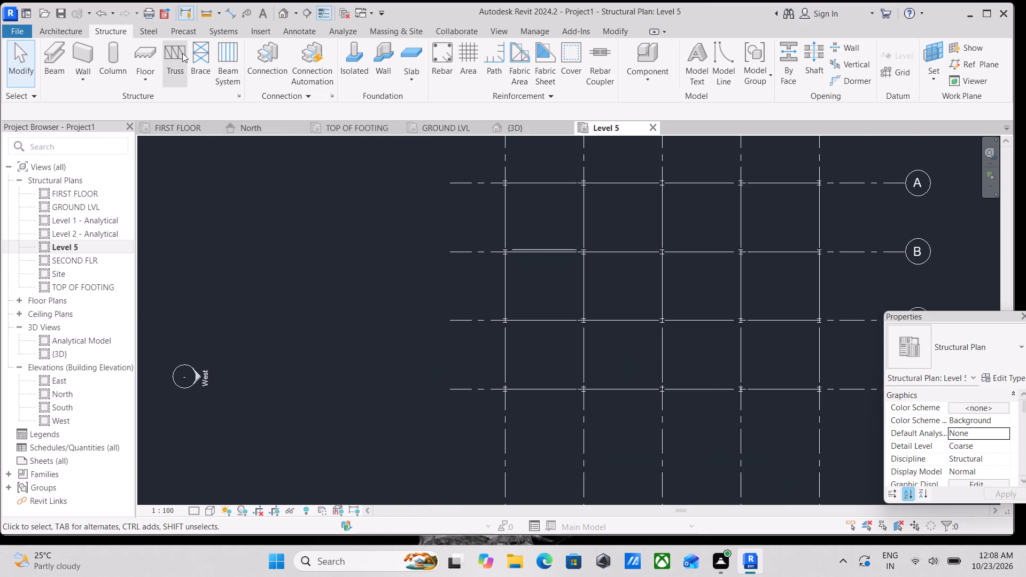
click(177, 61)
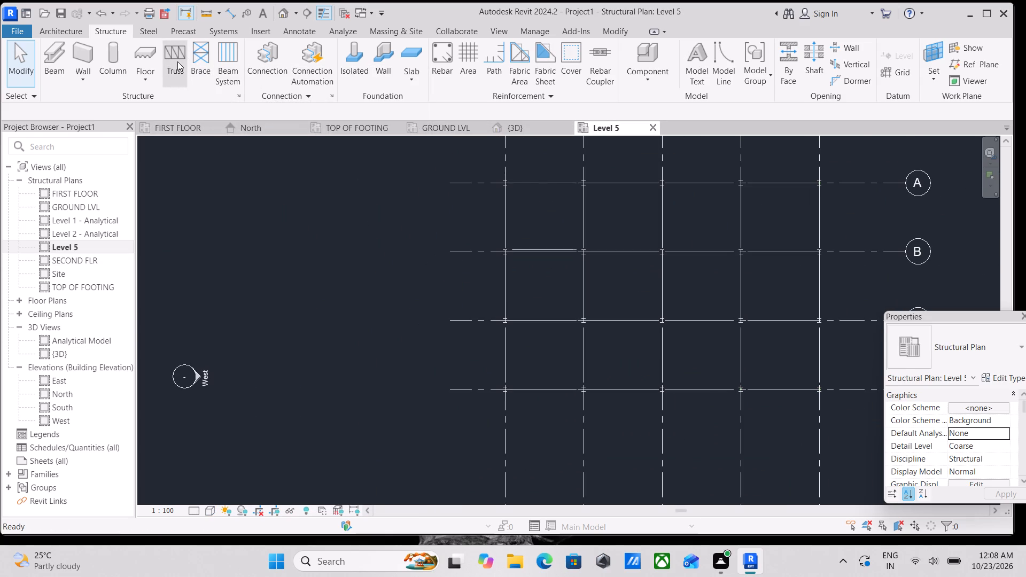
scroll(533, 175, up, 2)
scroll(484, 183, up, 2)
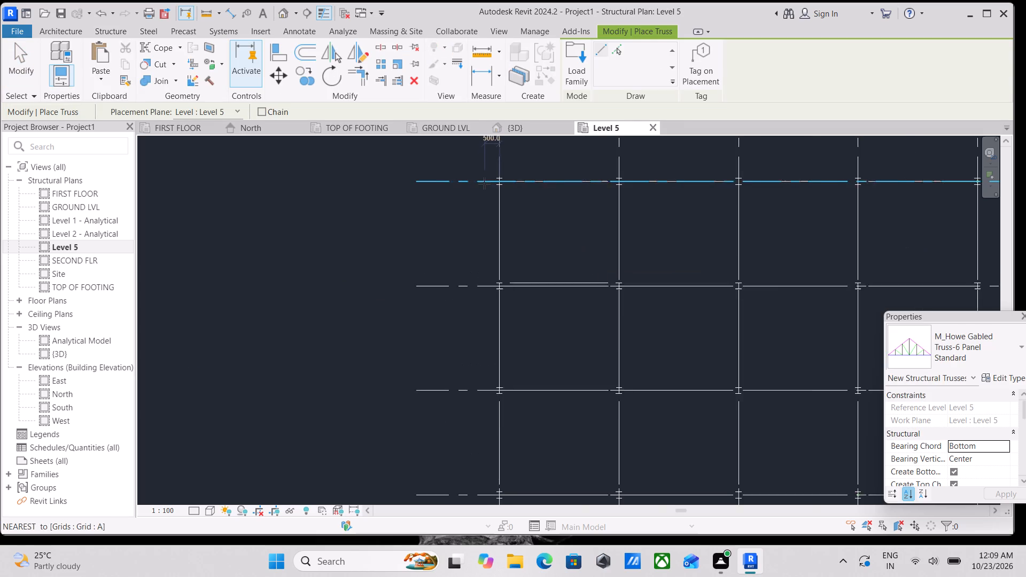
click(498, 177)
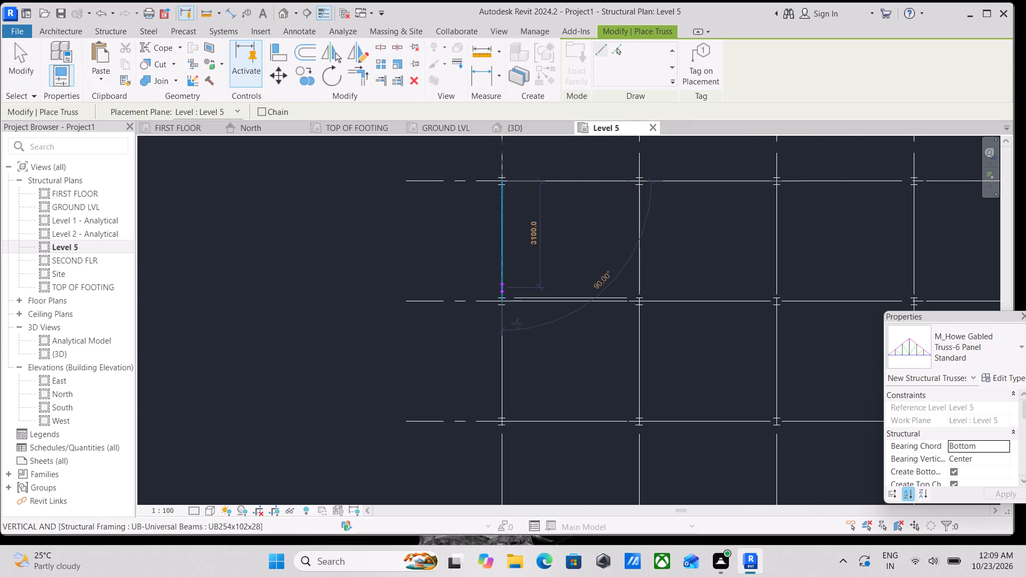
scroll(517, 324, down, 1)
middle_drag(517, 317, 514, 144)
scroll(483, 345, down, 2)
middle_drag(492, 321, 509, 183)
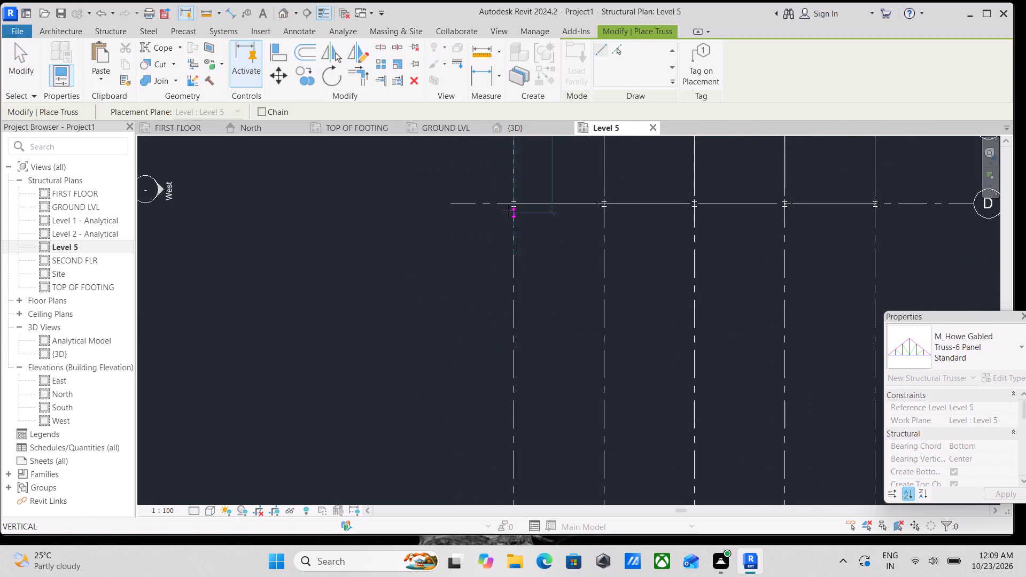
click(515, 203)
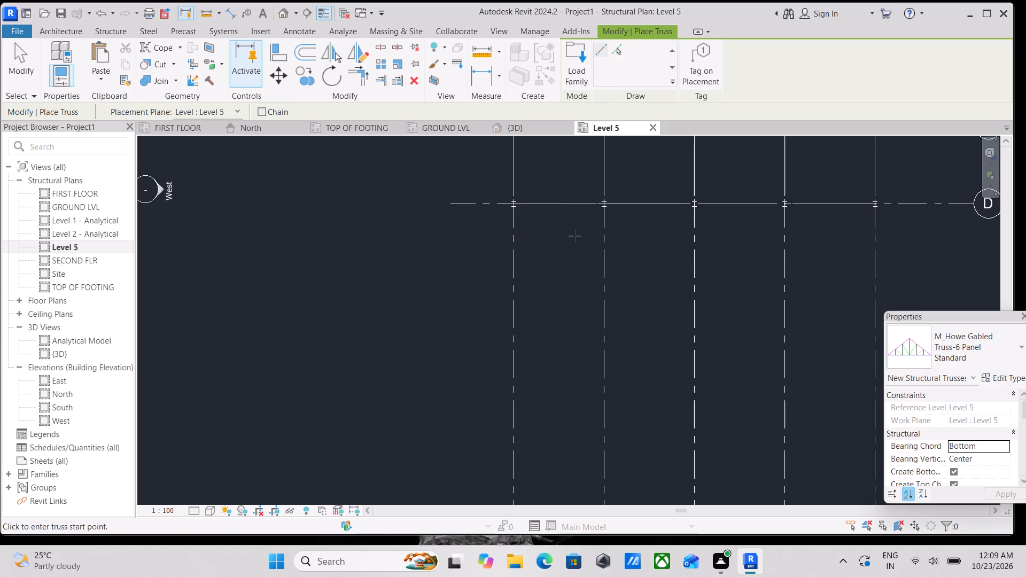
Place M_Howe Gabled Truss-6 Panel trusses along grids 2, 3, 4 and 5, each spanning from grid A to grid D.
scroll(556, 279, down, 2)
middle_drag(554, 279, 445, 436)
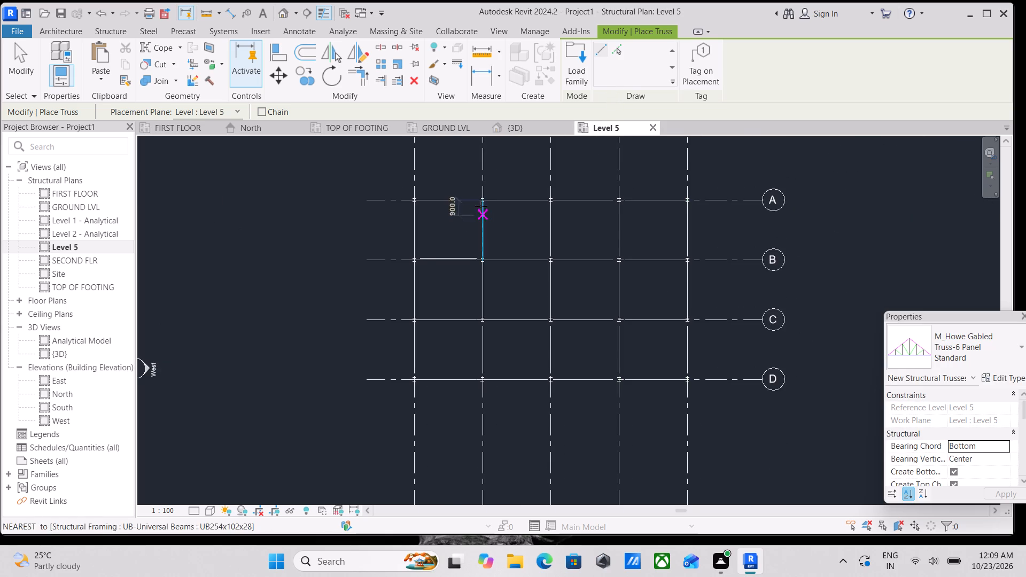
click(481, 200)
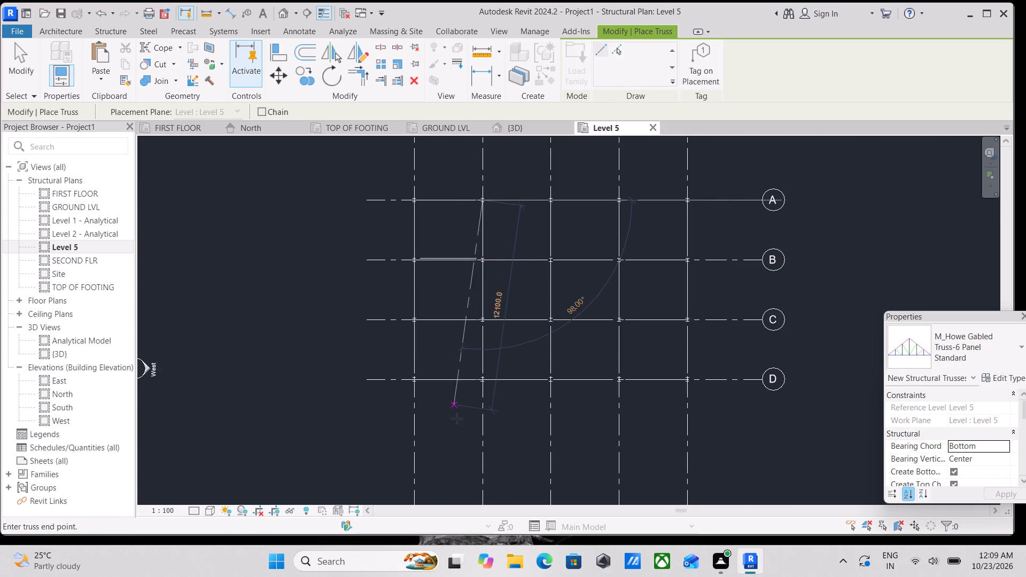
click(481, 383)
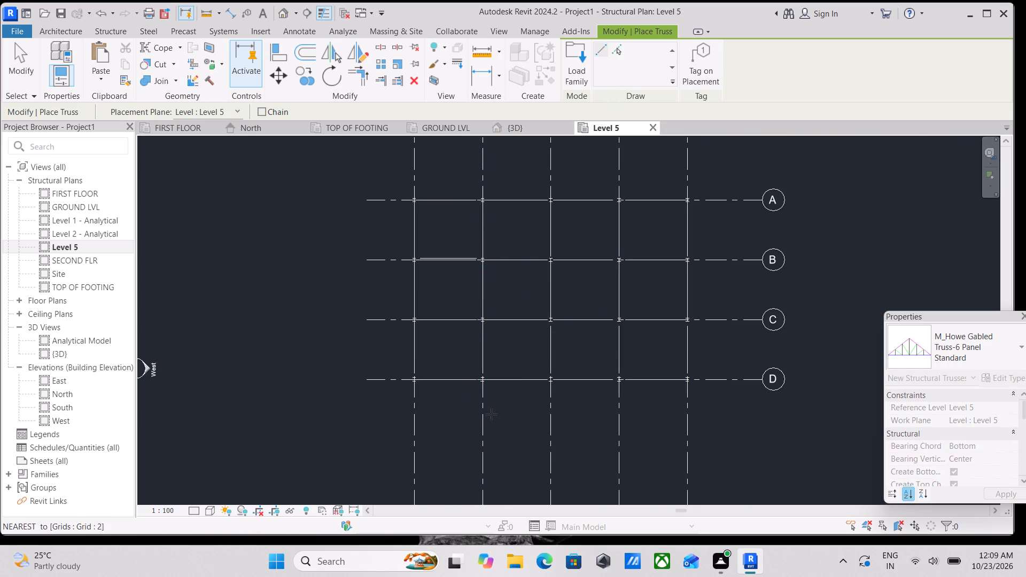
click(551, 203)
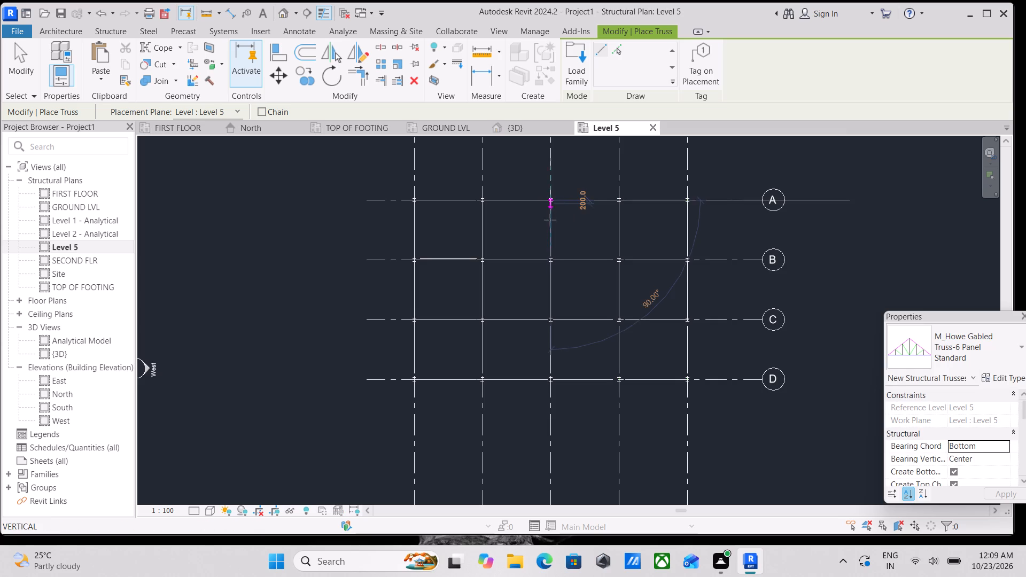
click(554, 379)
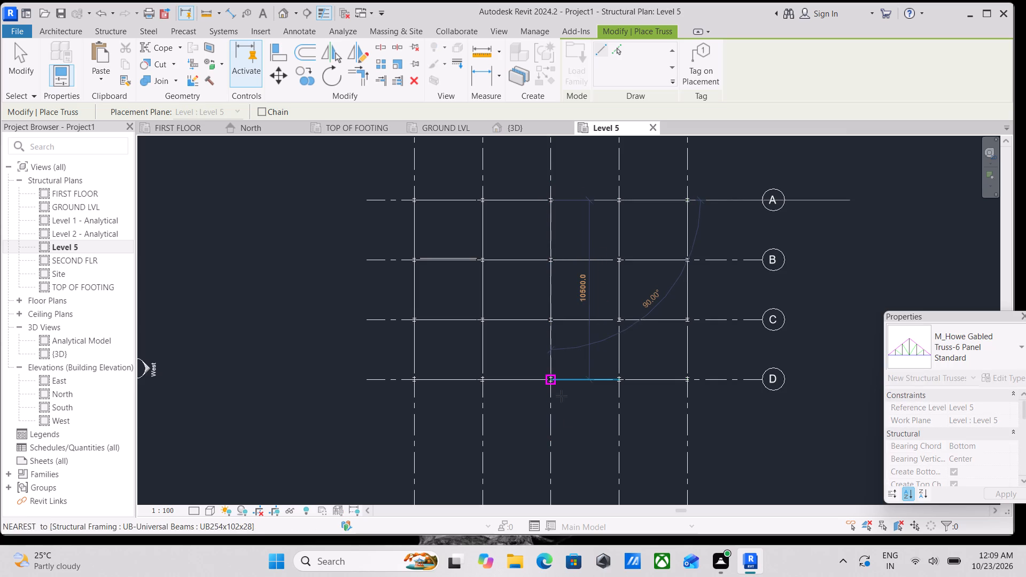
click(619, 201)
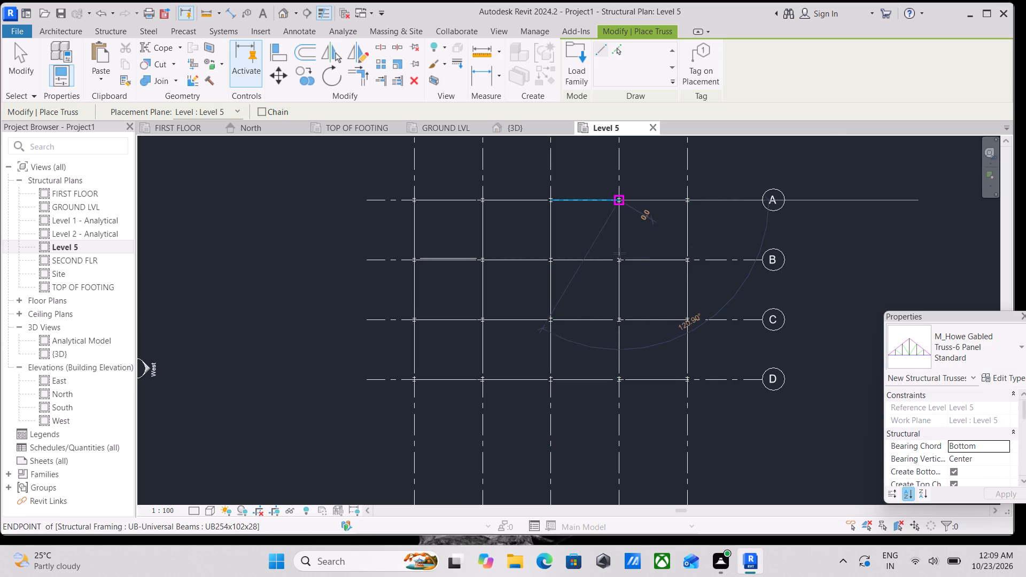
click(620, 380)
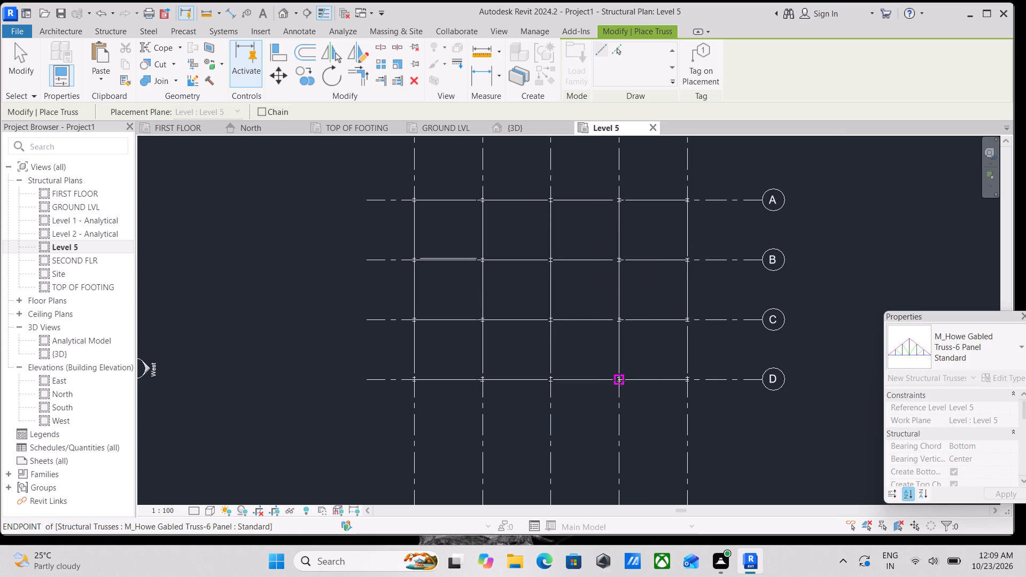
click(687, 196)
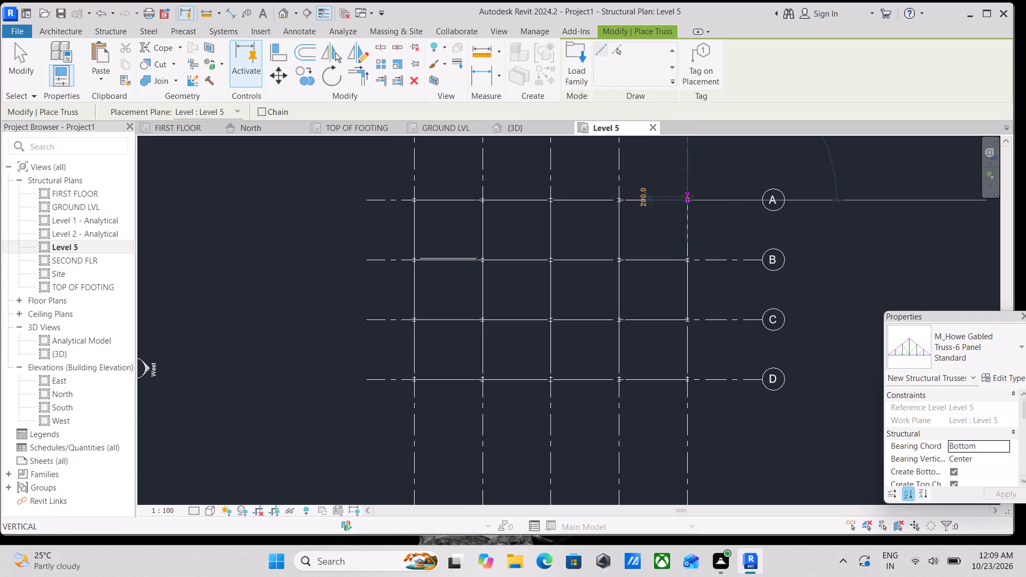
click(687, 379)
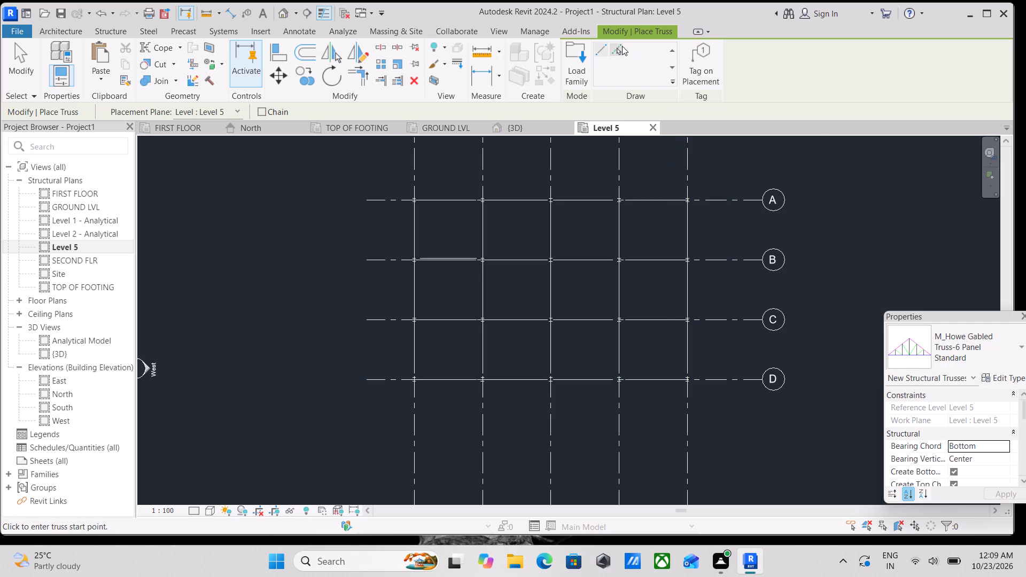
Examine the roof trusses in the 3D view from several sides, ending with the Left view.
click(519, 131)
scroll(592, 314, down, 3)
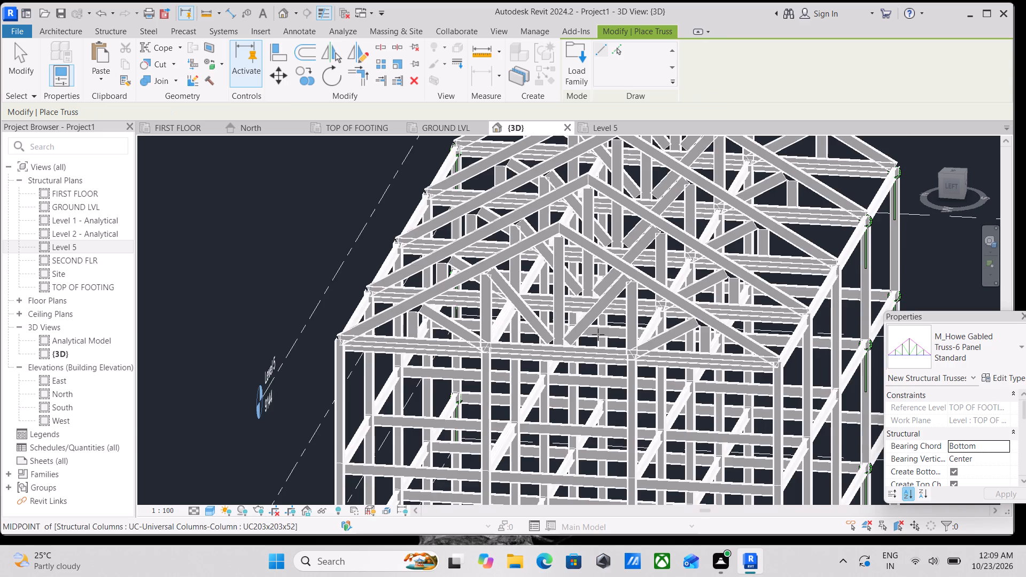
scroll(690, 288, down, 3)
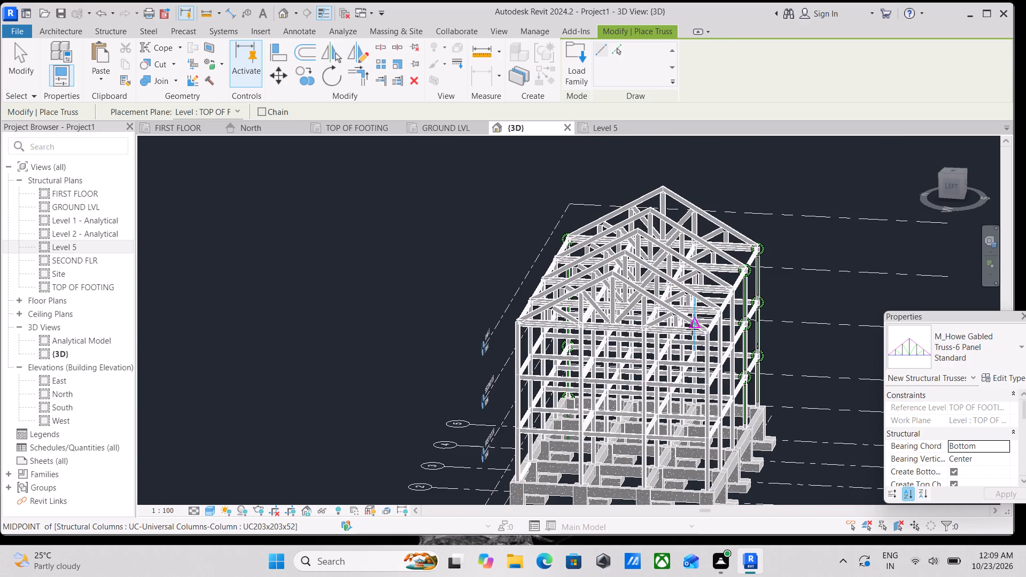
shift+middle_drag(692, 329, 778, 260)
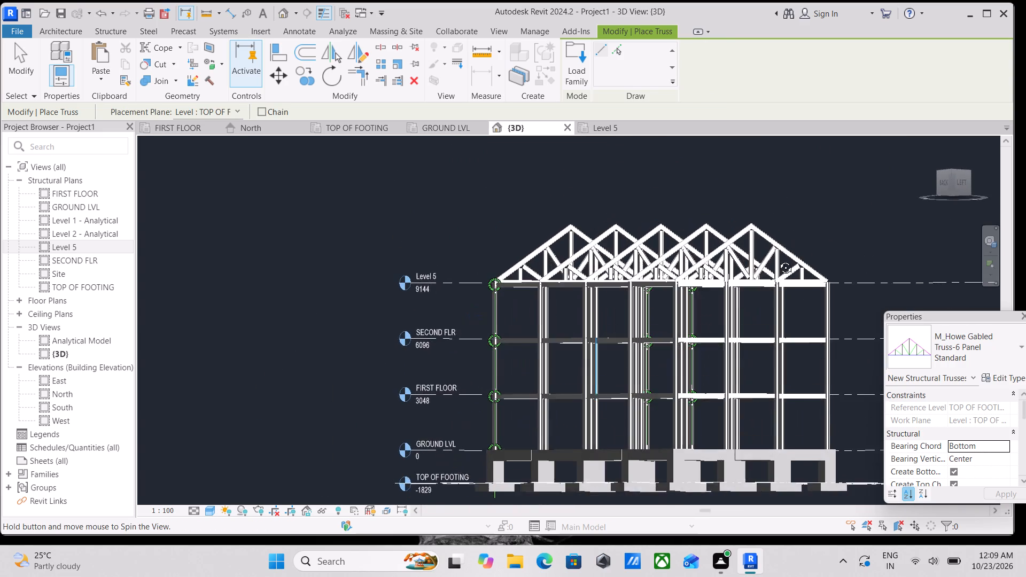
shift+middle_drag(778, 260, 521, 318)
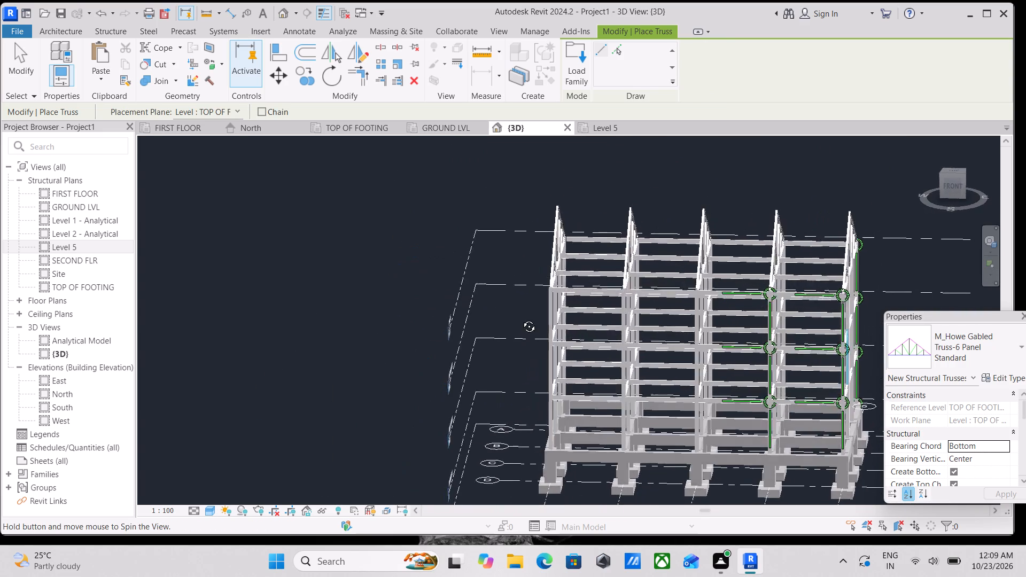
shift+middle_drag(521, 318, 696, 267)
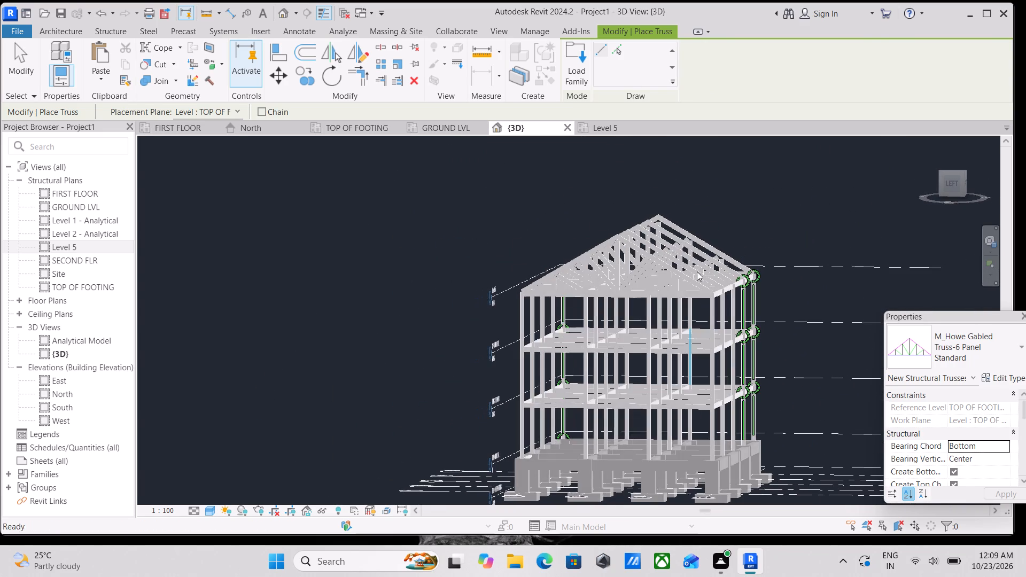
click(958, 188)
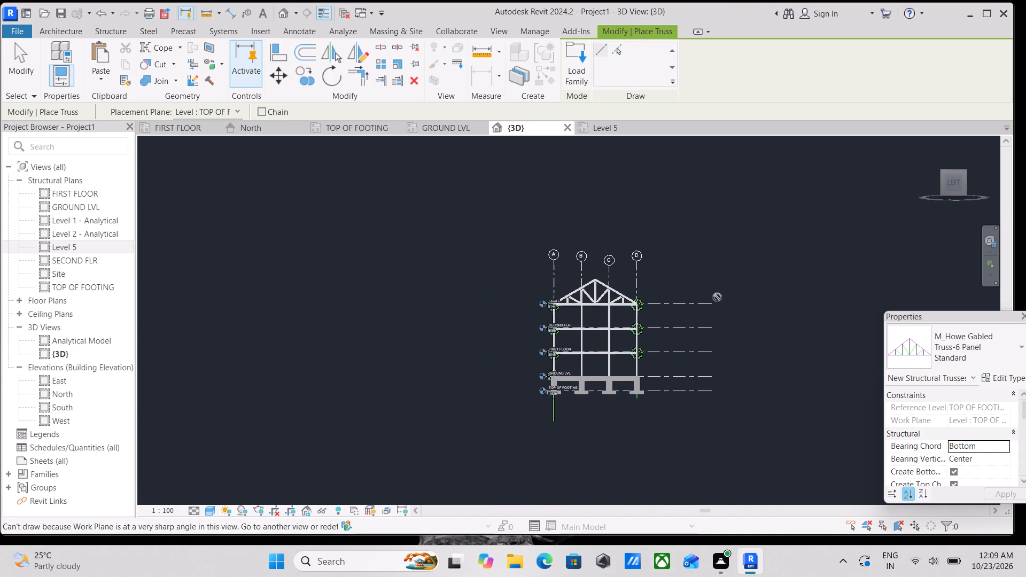
scroll(717, 297, up, 1)
scroll(557, 298, up, 2)
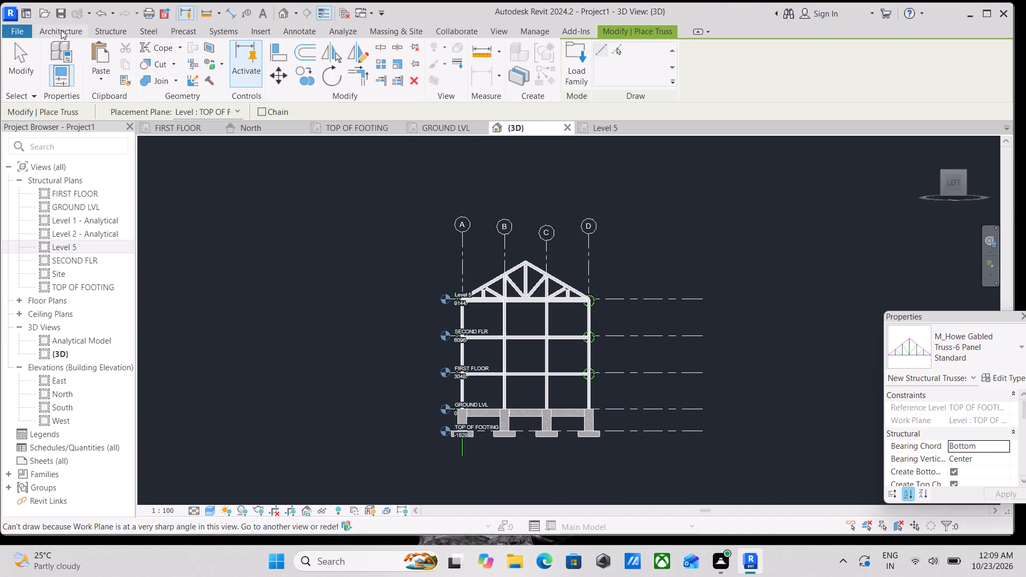
Begin a roof by extrusion, picking the sloping top chord of the gabled truss as work plane, with reference level Level 5 and offset 0.0.
click(103, 32)
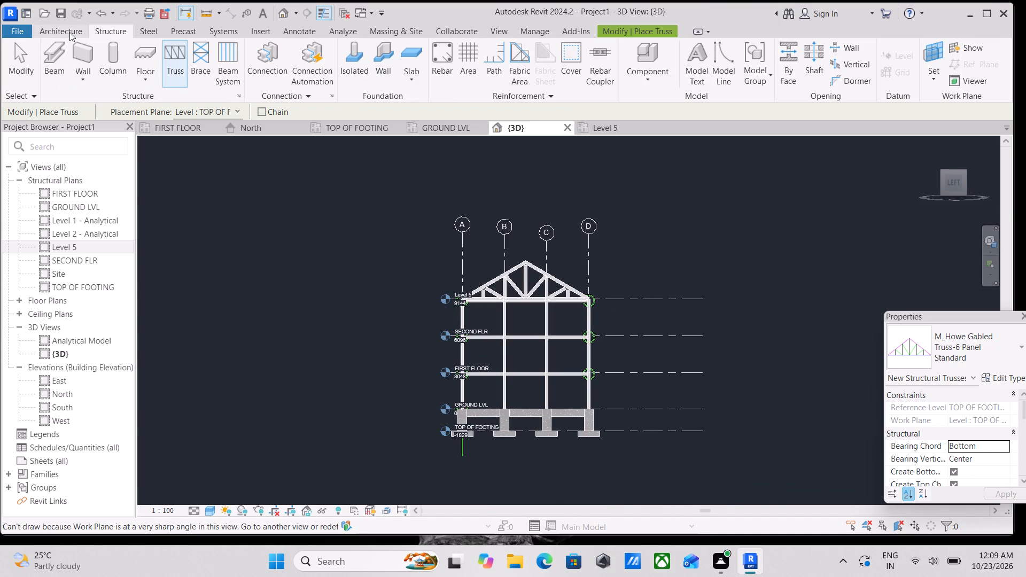
click(69, 32)
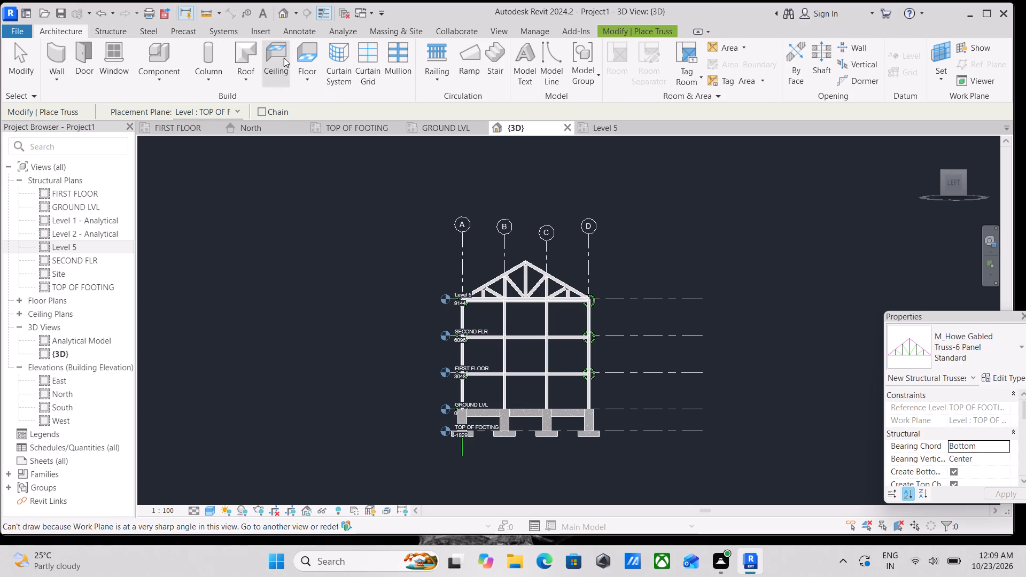
click(244, 78)
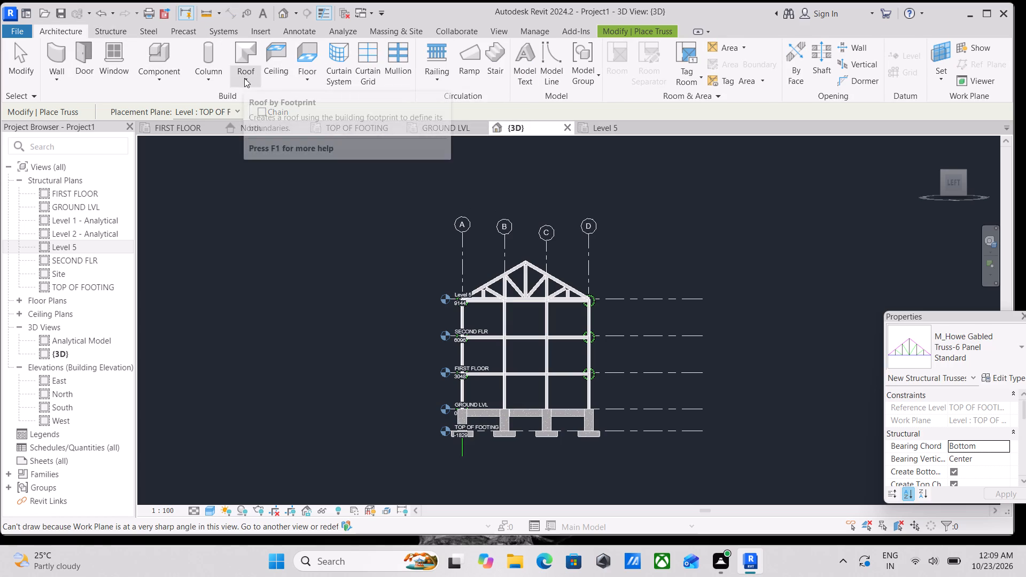
click(264, 124)
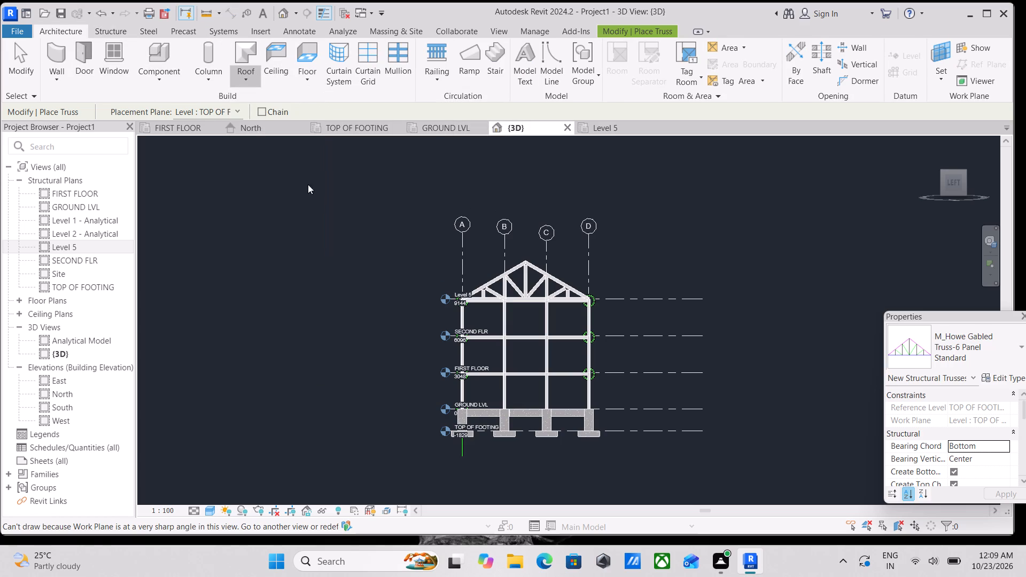
scroll(563, 282, up, 2)
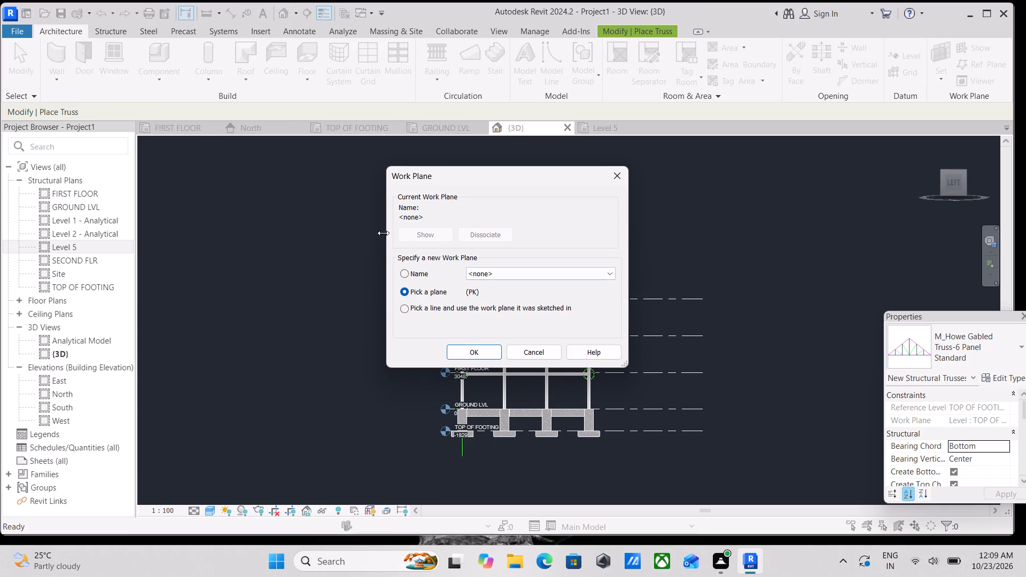
click(479, 355)
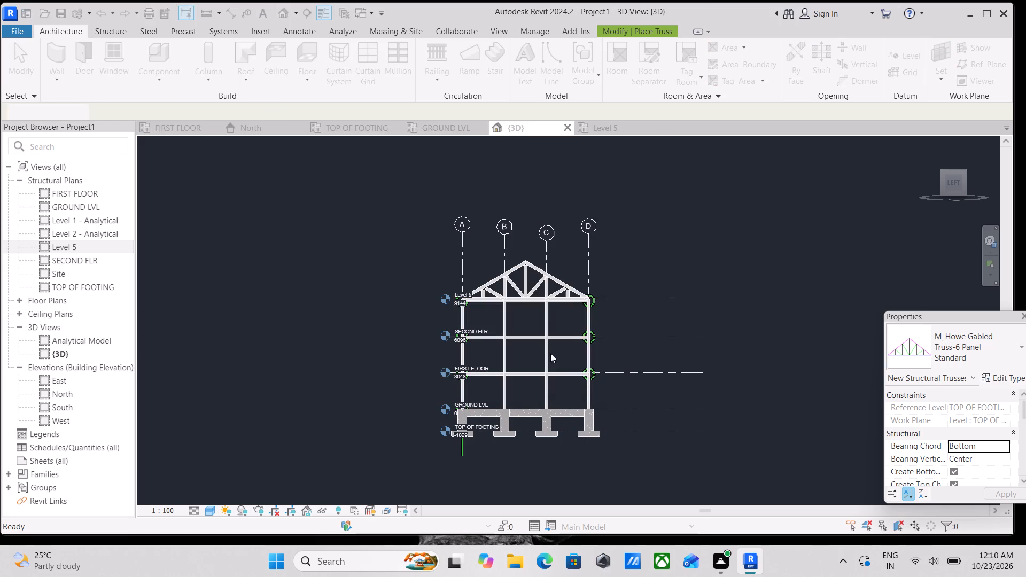
scroll(585, 315, up, 9)
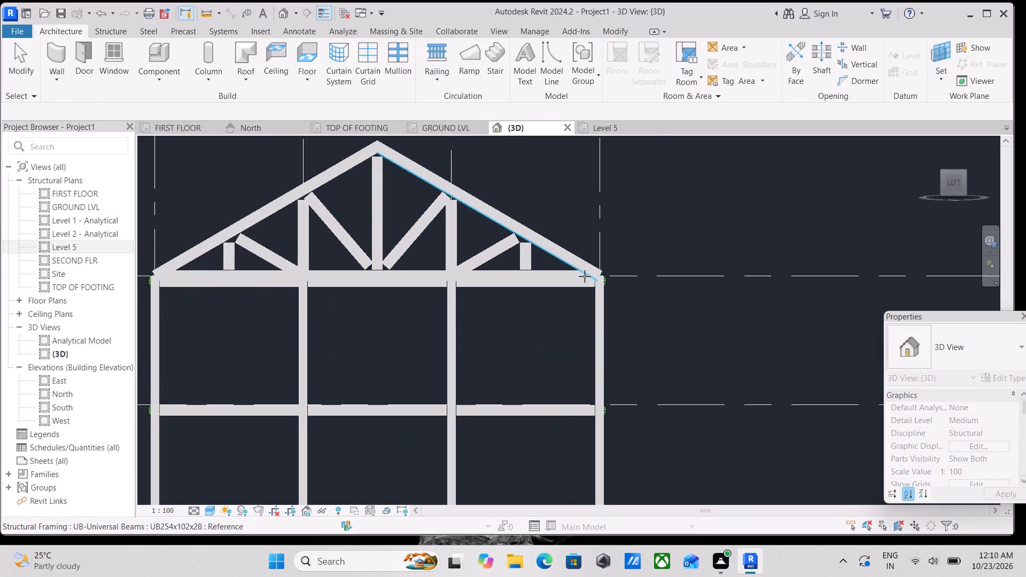
scroll(556, 282, up, 6)
scroll(619, 282, up, 3)
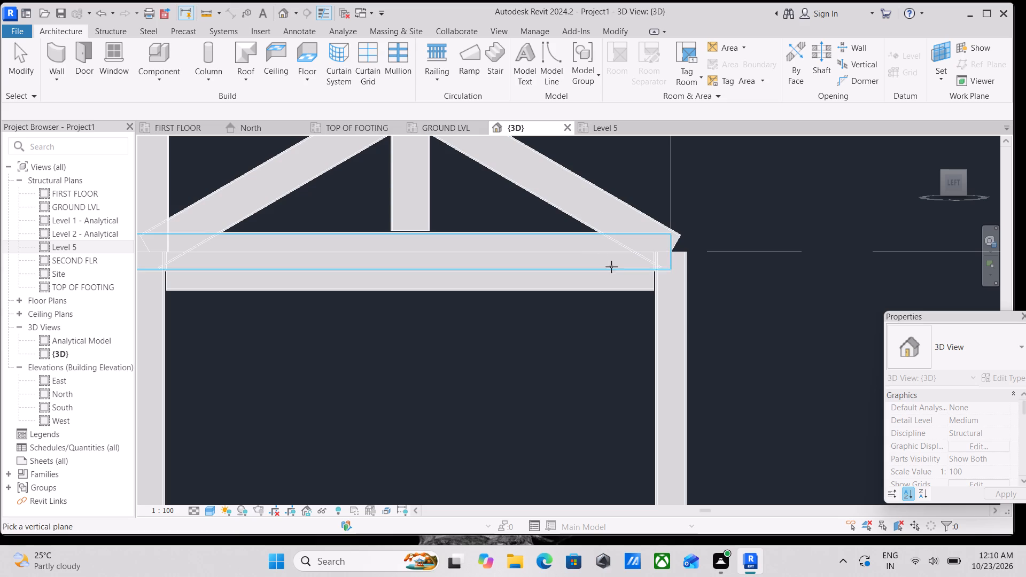
scroll(615, 272, down, 1)
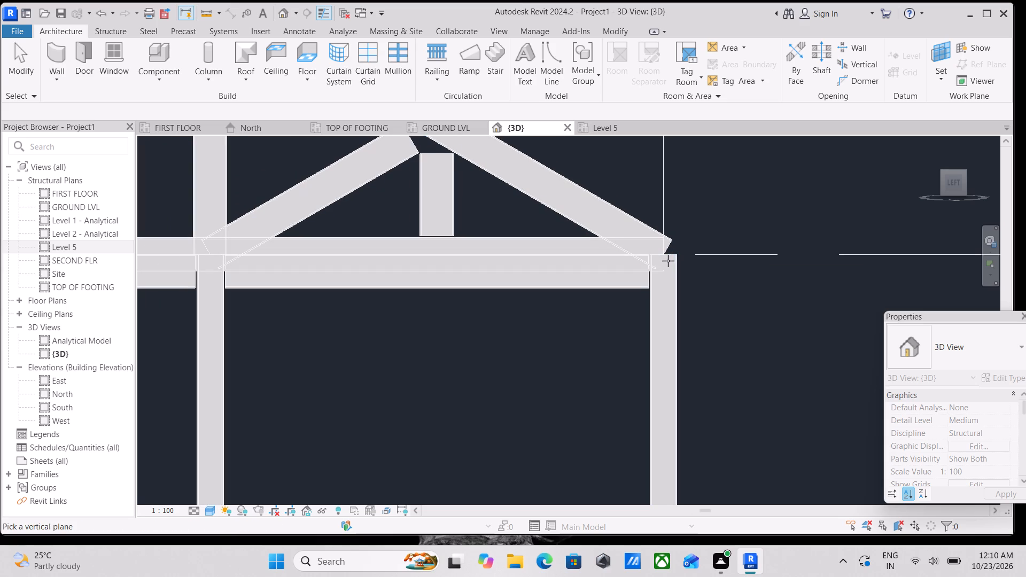
click(642, 223)
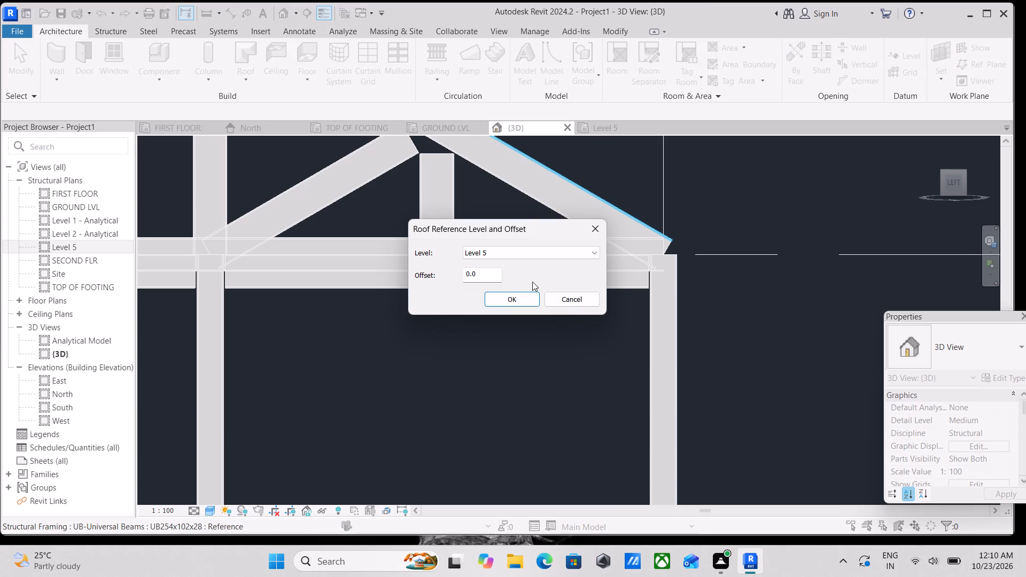
click(508, 294)
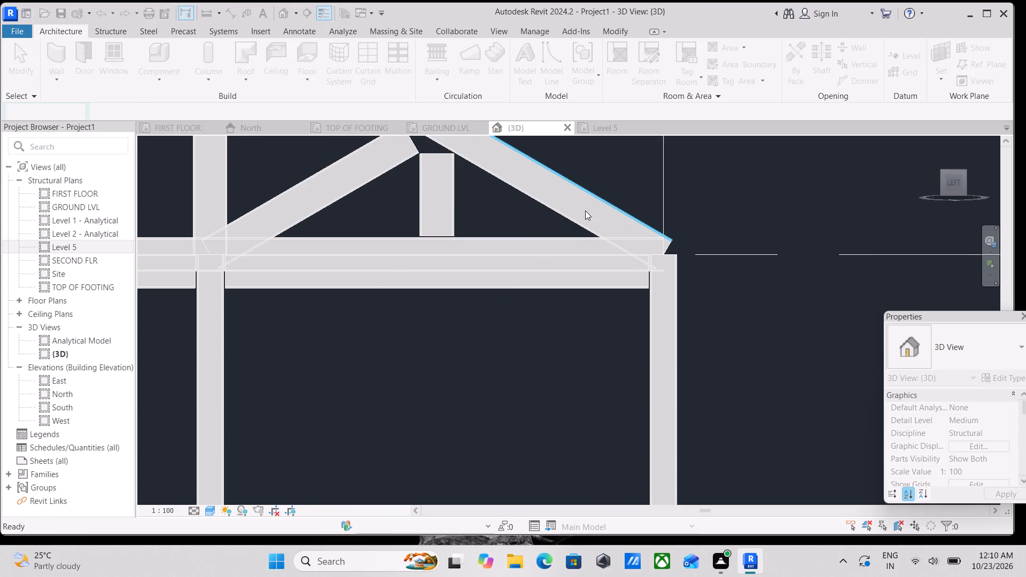
Sketch the roof profile along the truss top chords from the grid D eave to the ridge to the grid A eave and finish it.
scroll(613, 222, down, 3)
scroll(669, 241, down, 2)
middle_drag(669, 241, 662, 313)
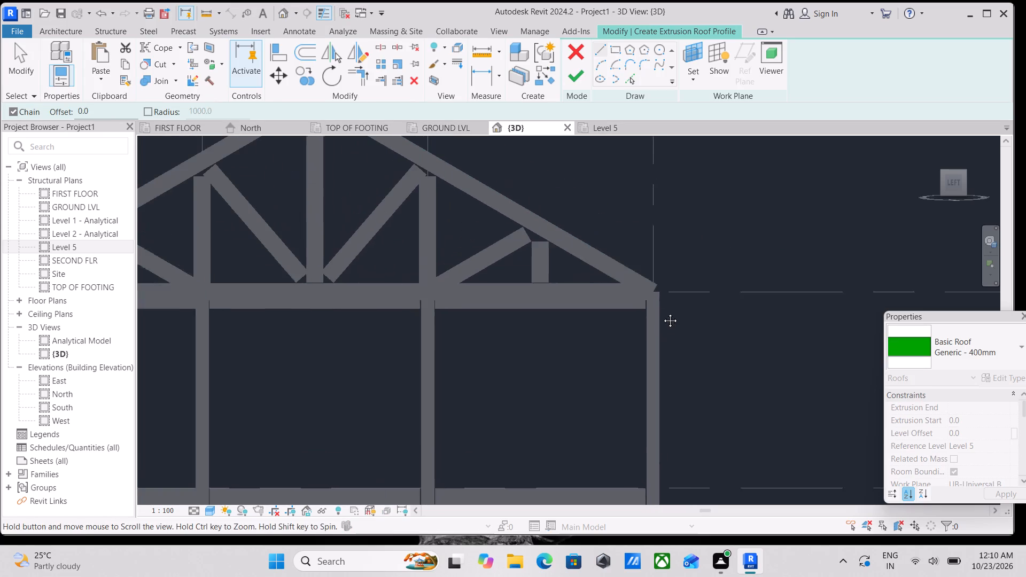
middle_drag(662, 313, 660, 321)
click(655, 318)
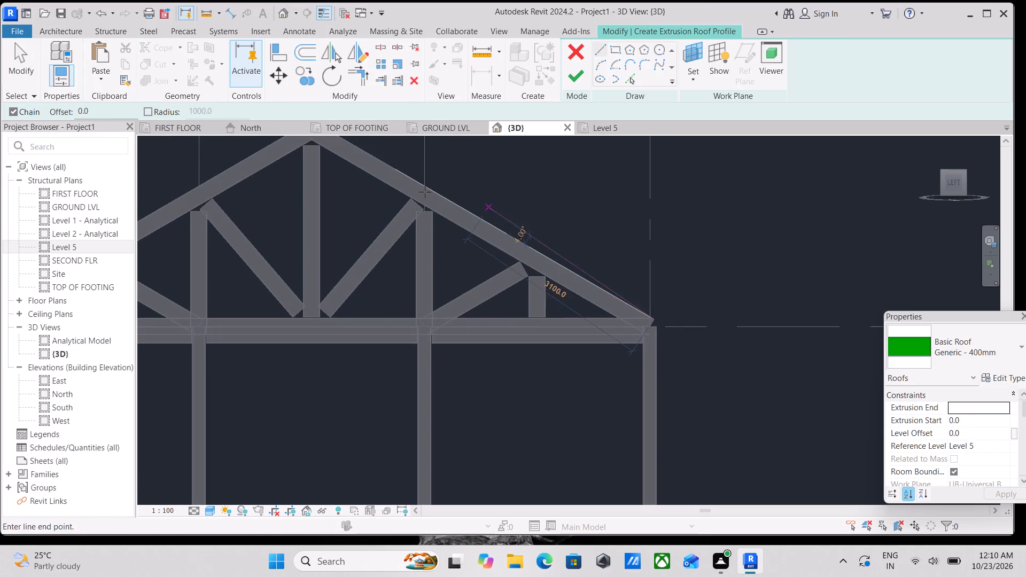
middle_drag(425, 192, 587, 321)
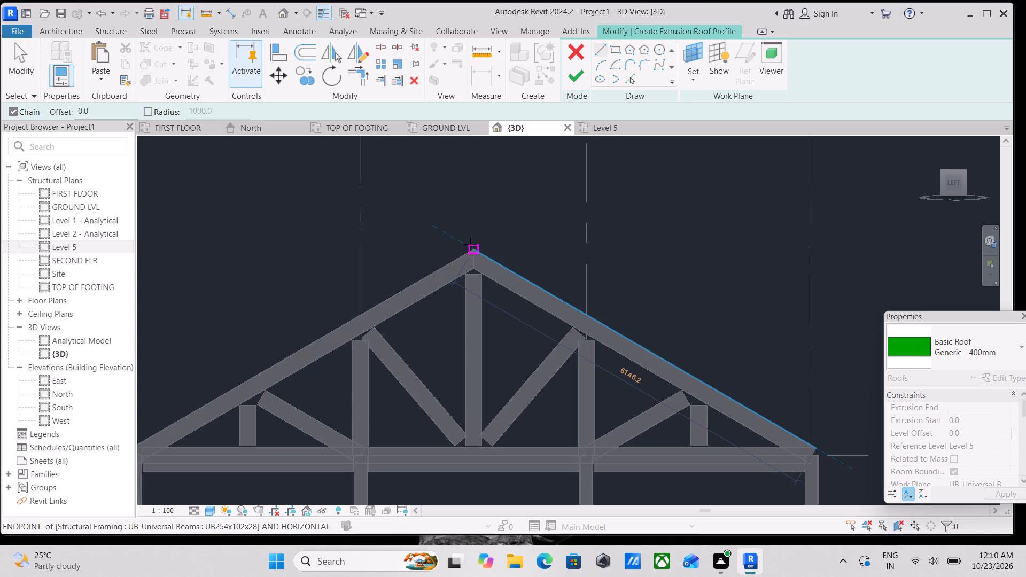
click(471, 244)
middle_drag(379, 285, 666, 216)
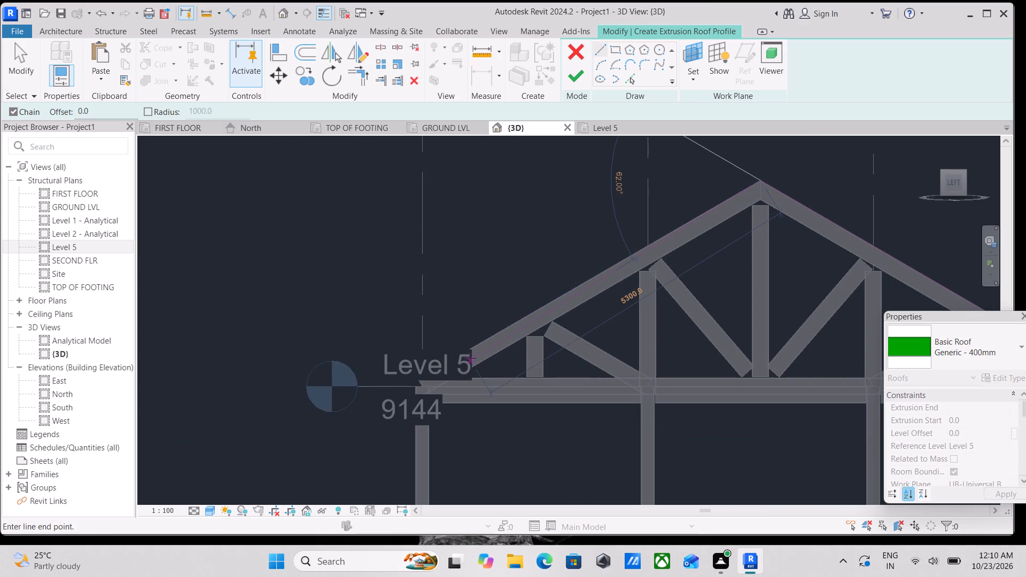
click(421, 376)
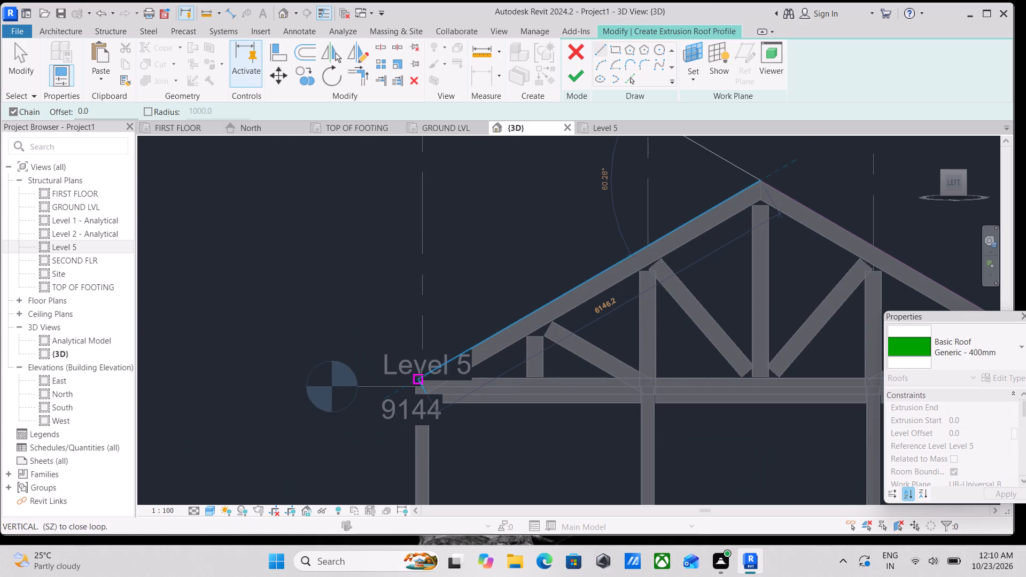
click(578, 79)
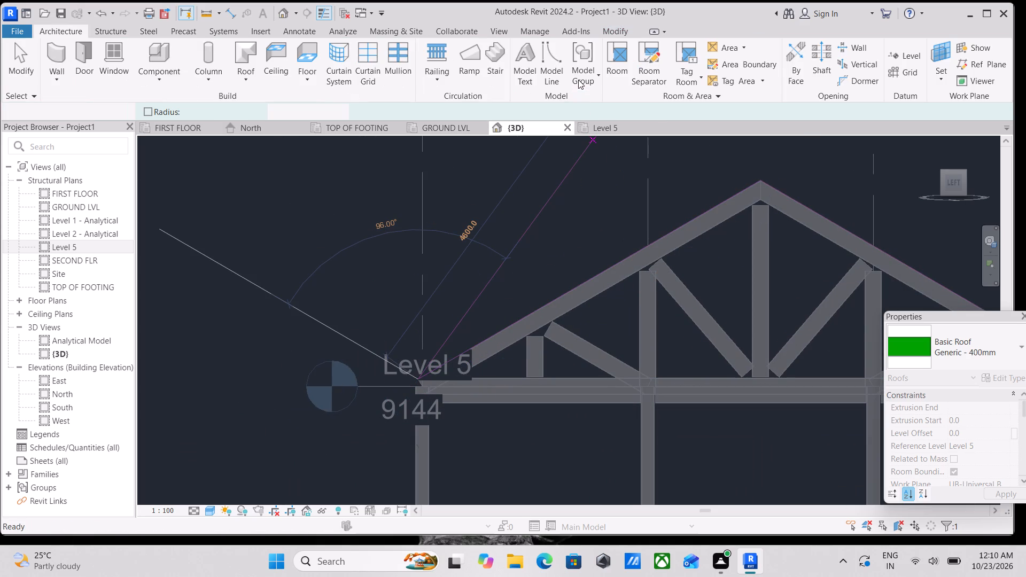
Stretch the extruded roof's end over the uncovered bay to the last gable truss, with extrusion end at about -15777 mm.
scroll(635, 256, down, 6)
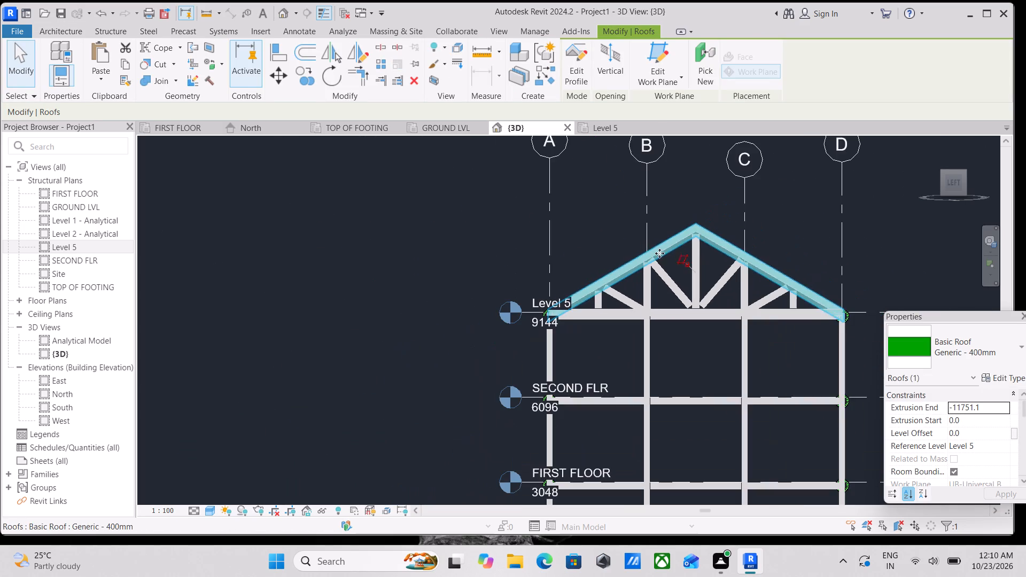
shift+middle_drag(677, 251, 409, 322)
middle_drag(512, 309, 378, 245)
scroll(708, 270, up, 2)
key(Escape)
scroll(688, 199, up, 2)
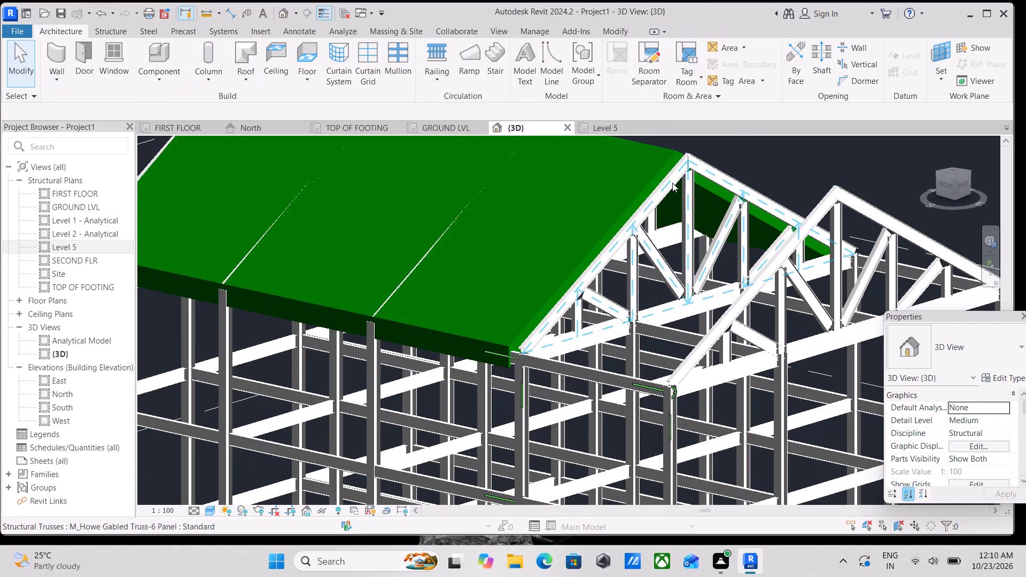
click(660, 164)
scroll(717, 244, down, 1)
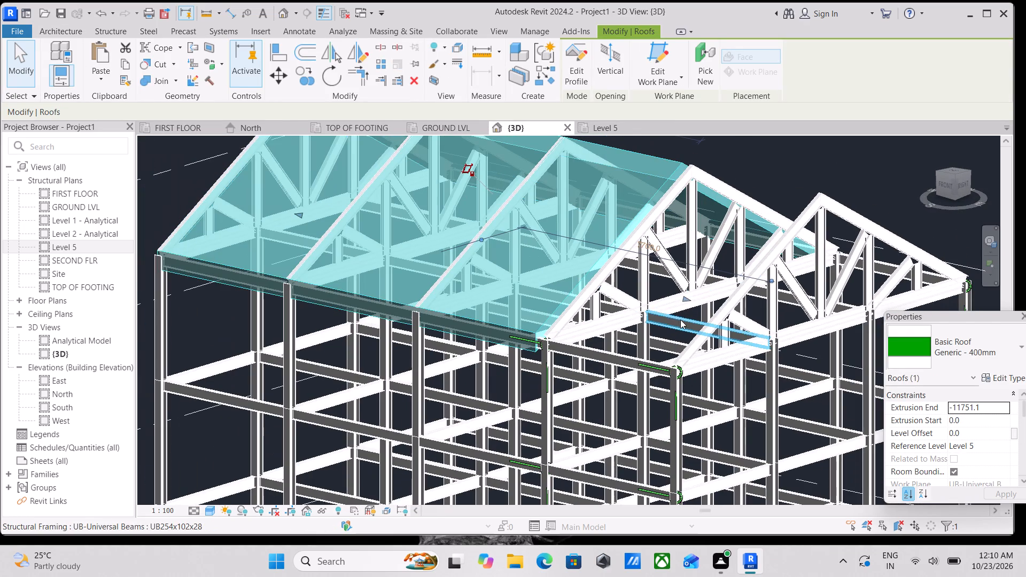
drag(683, 299, 757, 322)
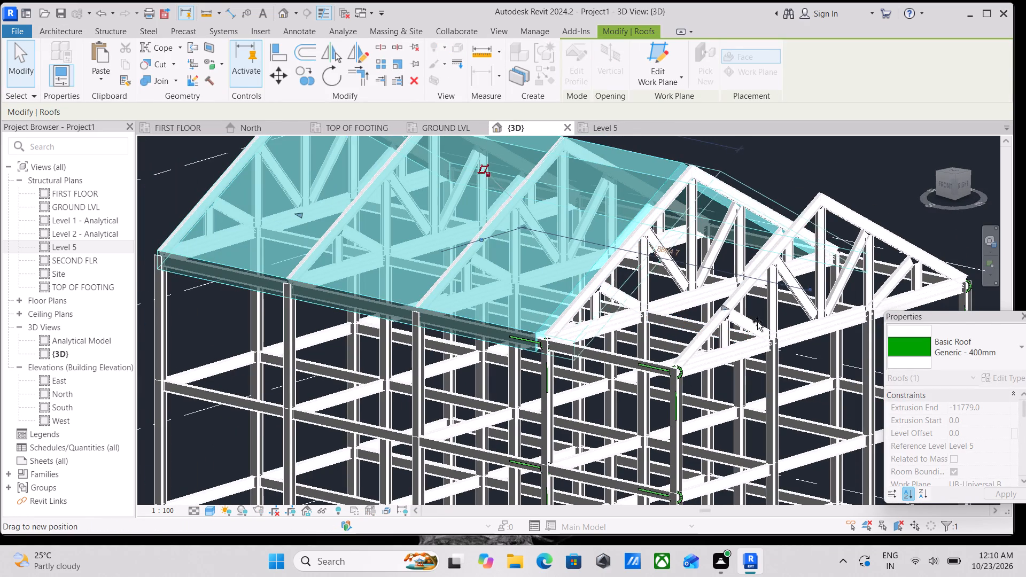
drag(757, 322, 890, 375)
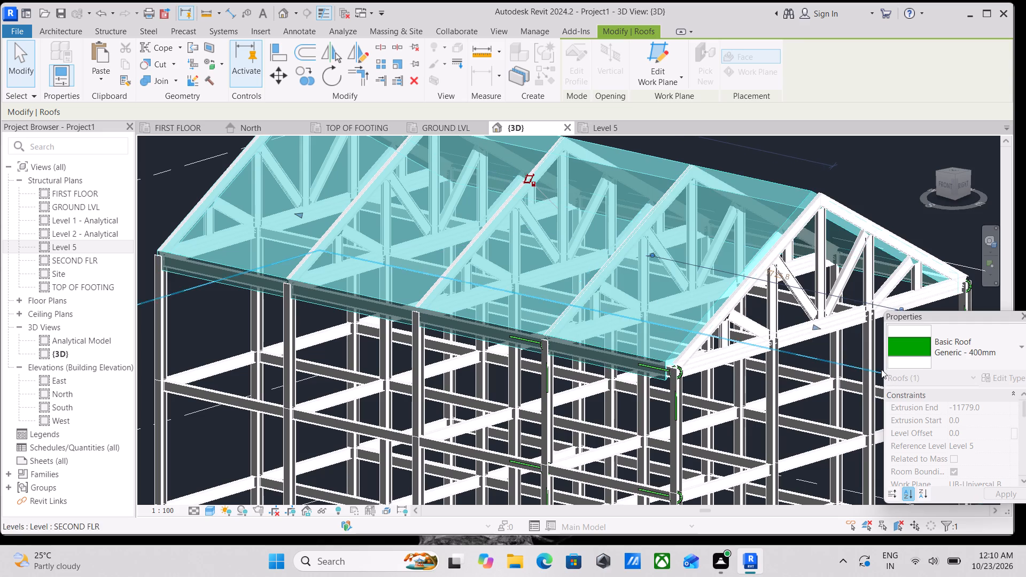
scroll(816, 315, down, 4)
key(Escape)
scroll(816, 315, down, 2)
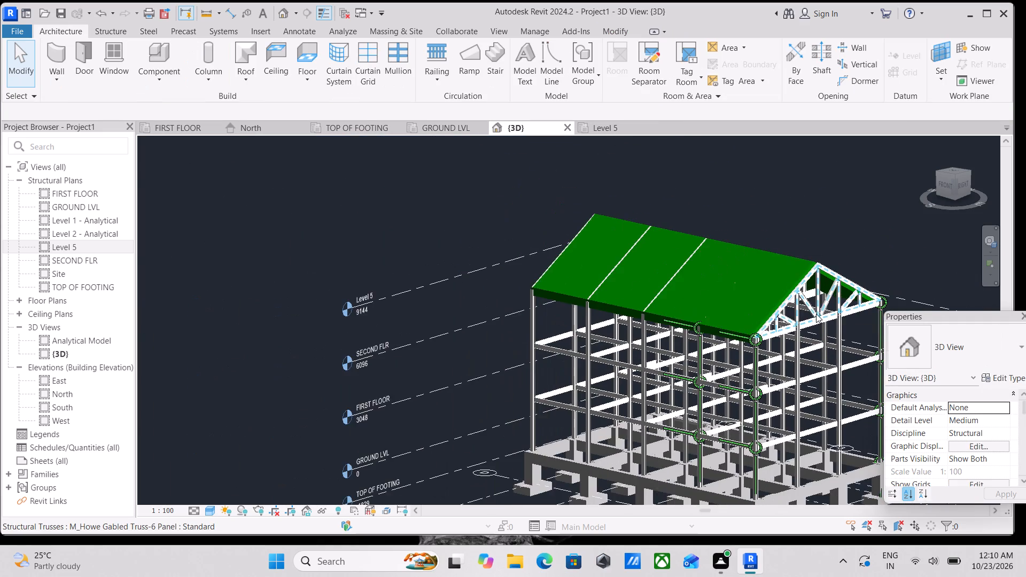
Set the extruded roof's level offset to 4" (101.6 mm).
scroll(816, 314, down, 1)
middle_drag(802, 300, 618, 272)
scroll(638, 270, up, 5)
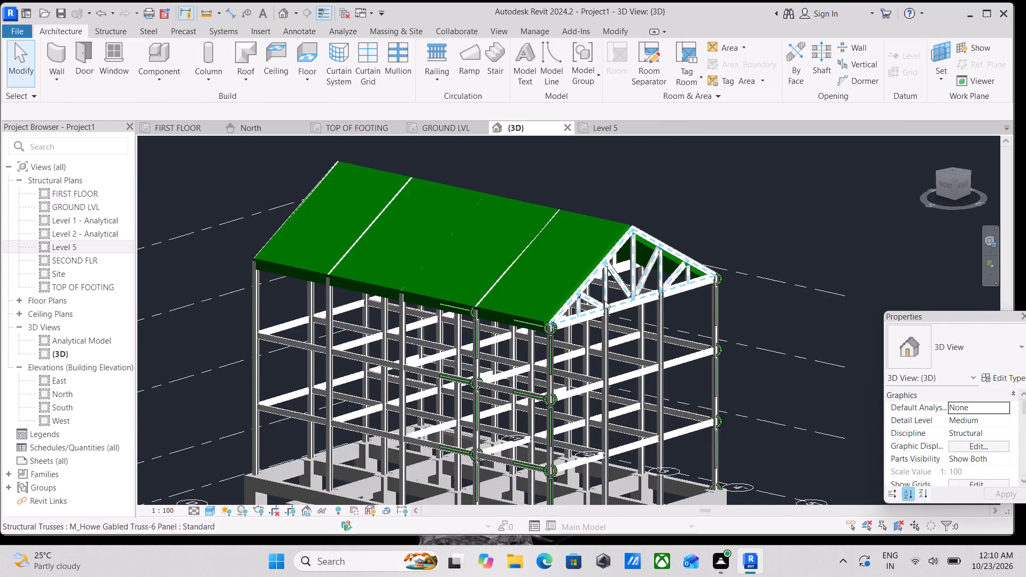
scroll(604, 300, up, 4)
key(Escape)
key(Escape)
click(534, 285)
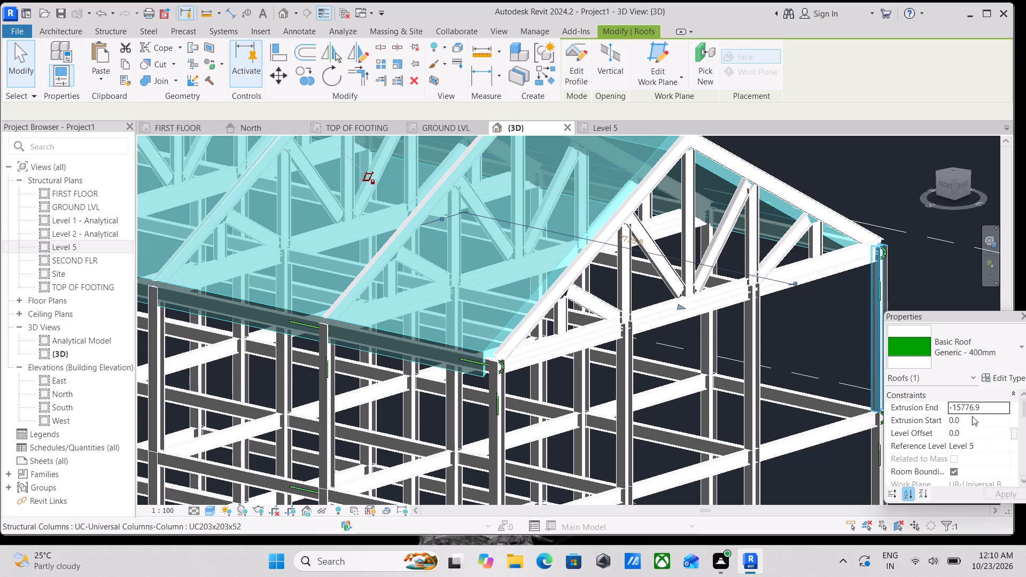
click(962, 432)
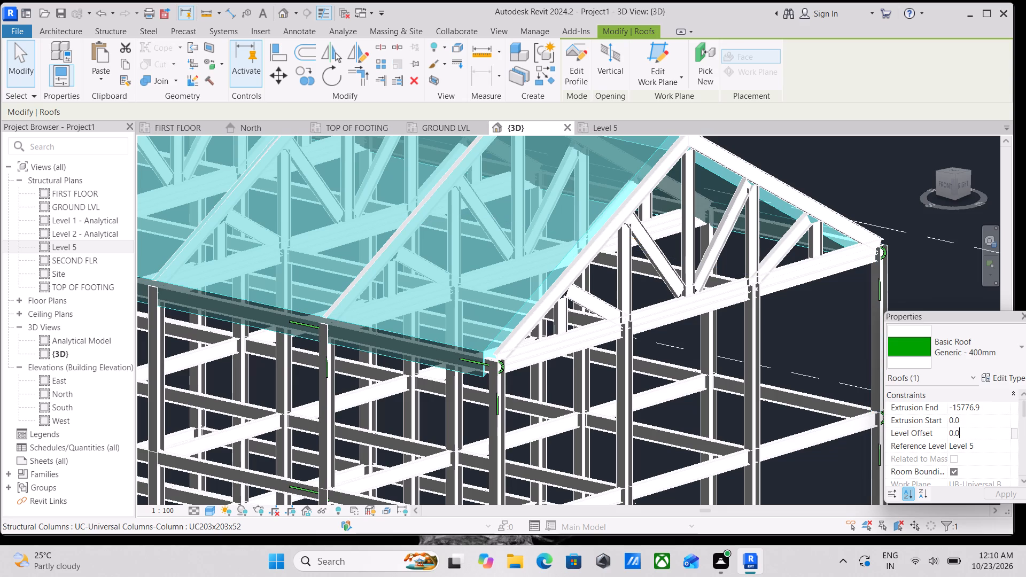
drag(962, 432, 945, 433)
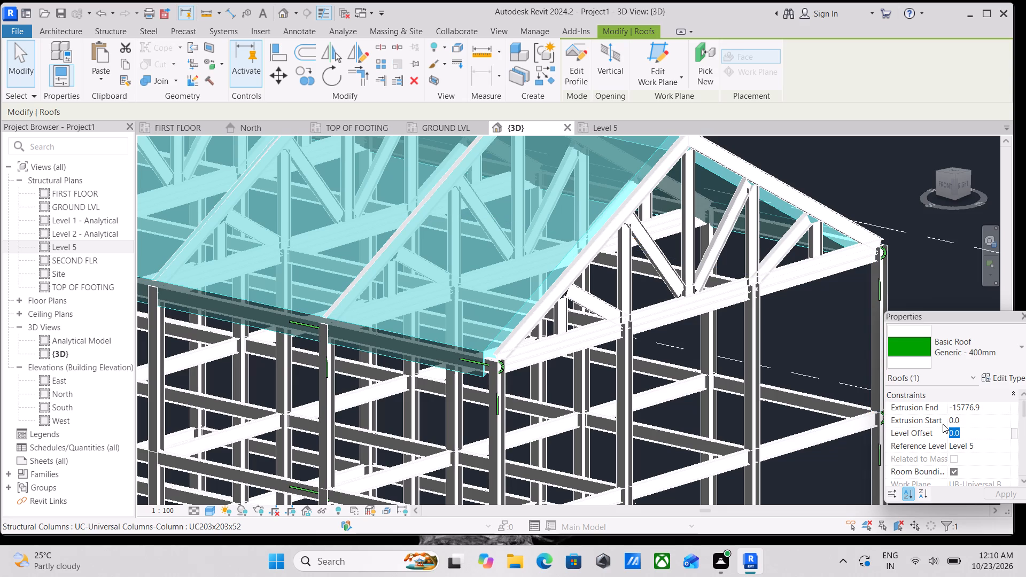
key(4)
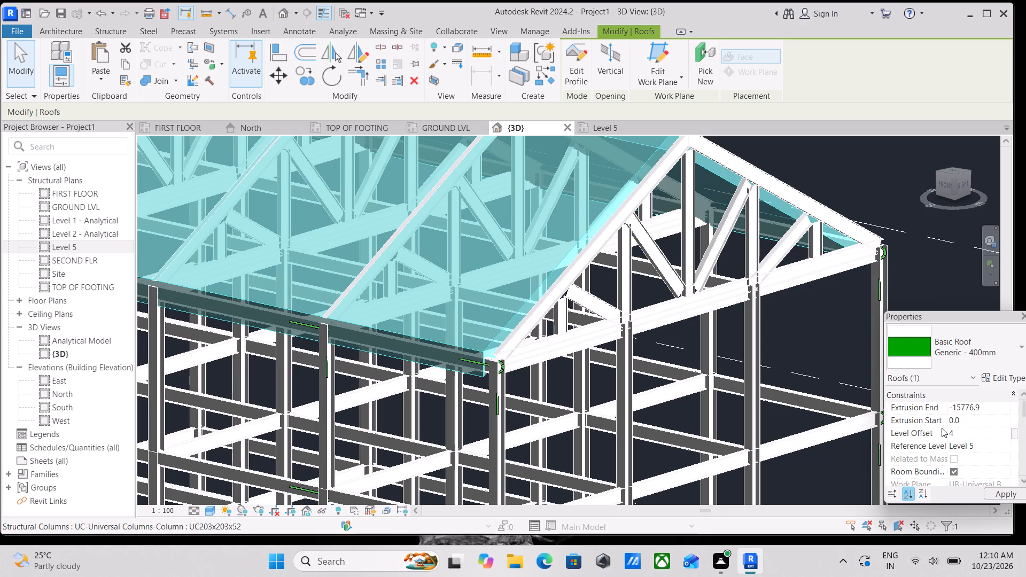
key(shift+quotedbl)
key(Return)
Change the extruded roof's level offset to 8.
scroll(621, 232, down, 2)
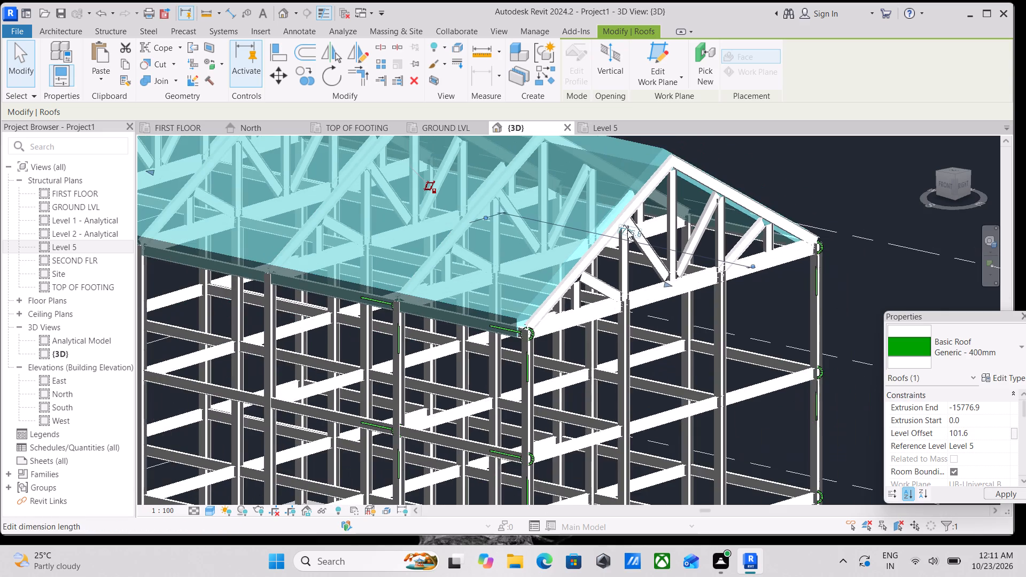
scroll(633, 227, down, 1)
middle_drag(633, 227, 654, 301)
scroll(607, 295, up, 5)
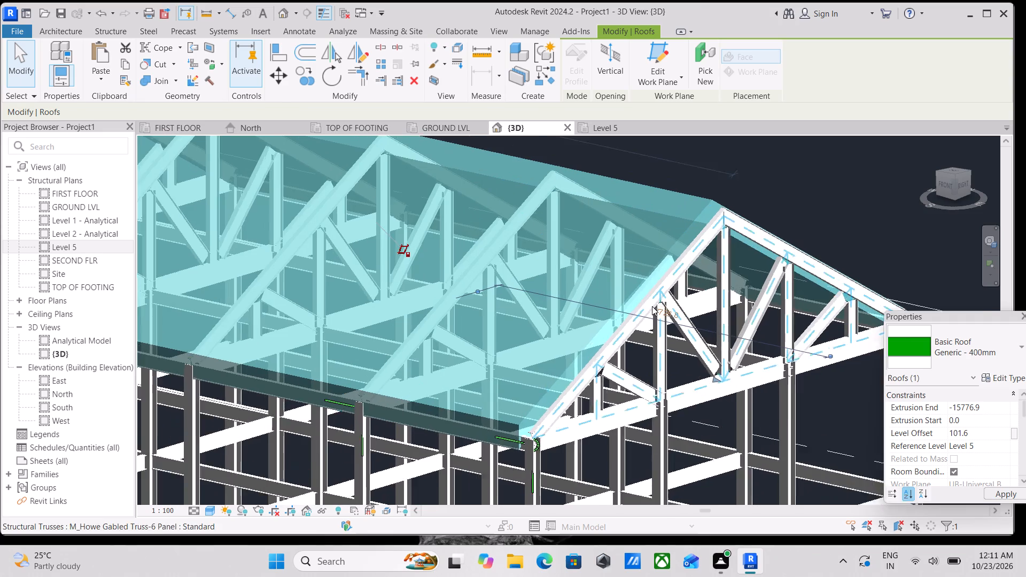
scroll(655, 317, up, 3)
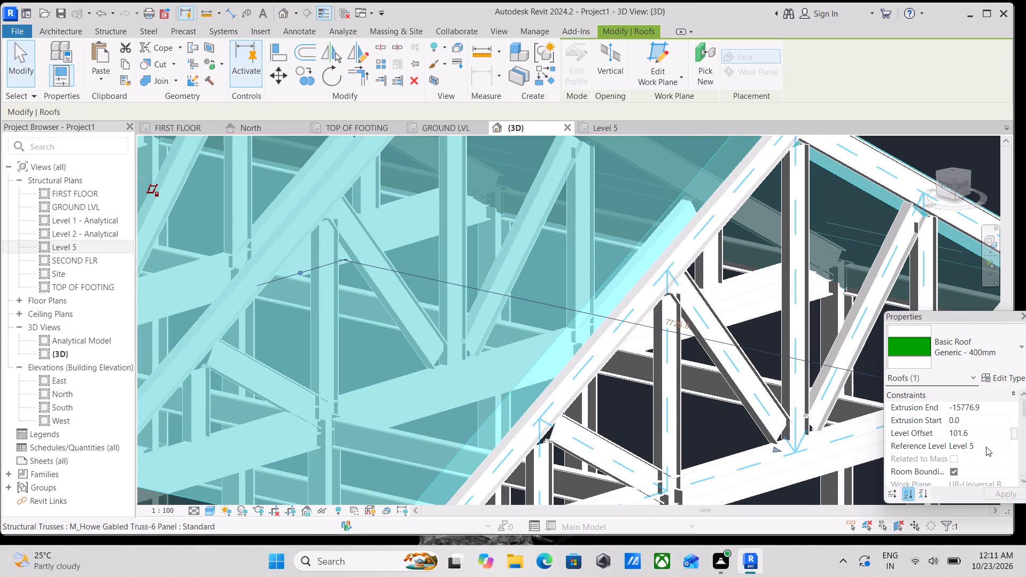
click(975, 430)
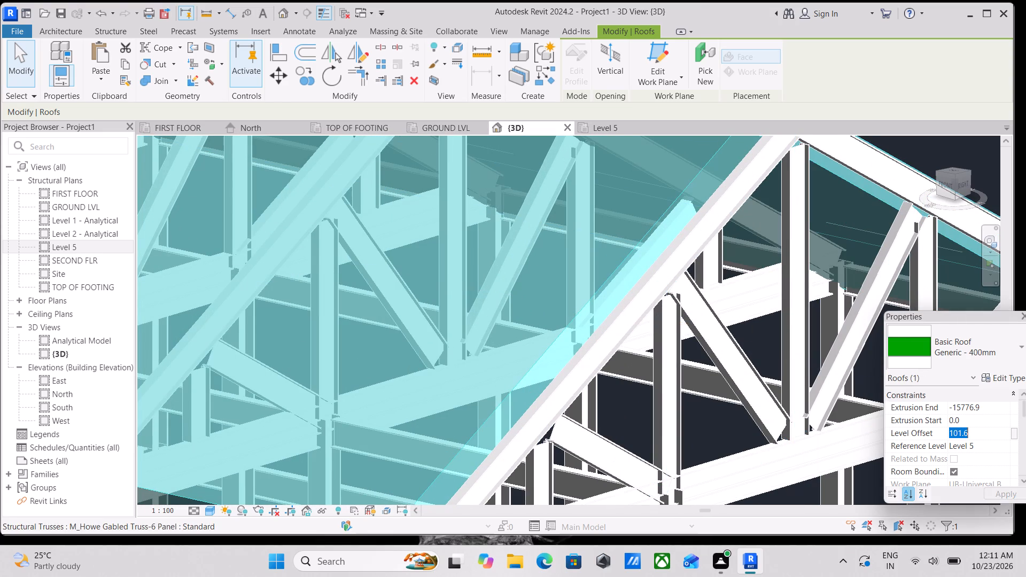
key(8)
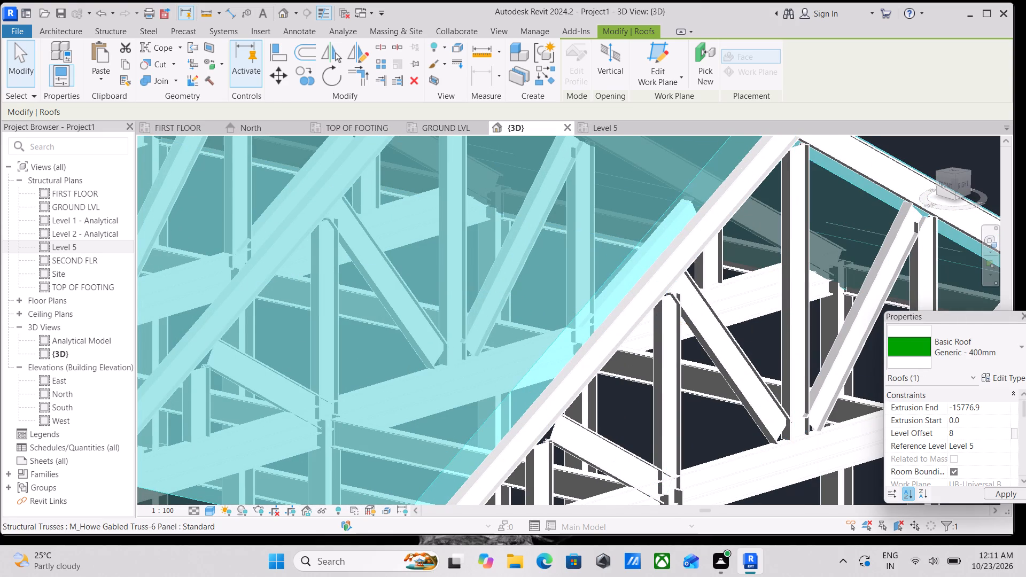
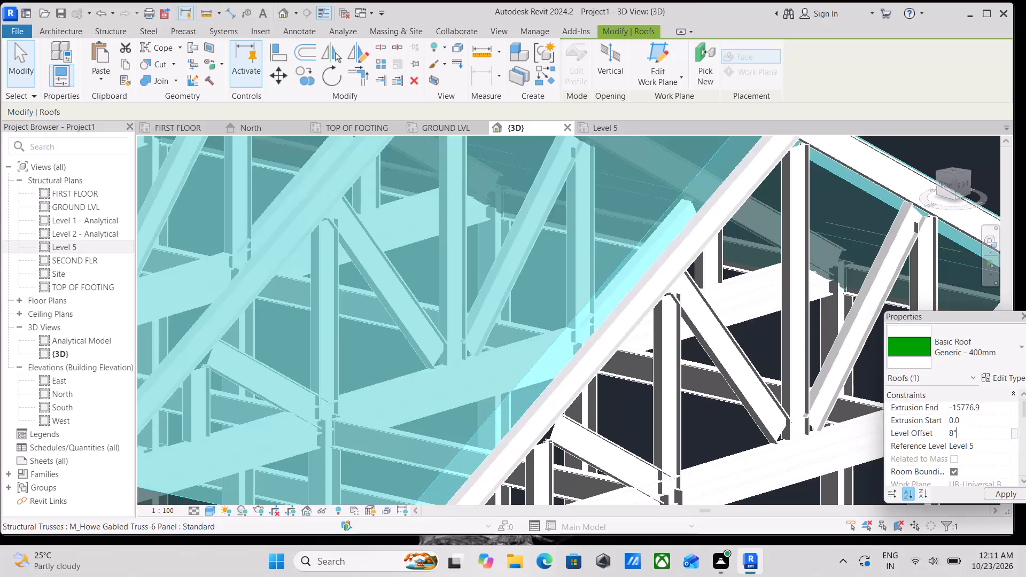
Apply the 8" level offset to the extruded roof and deselect it.
key(Return)
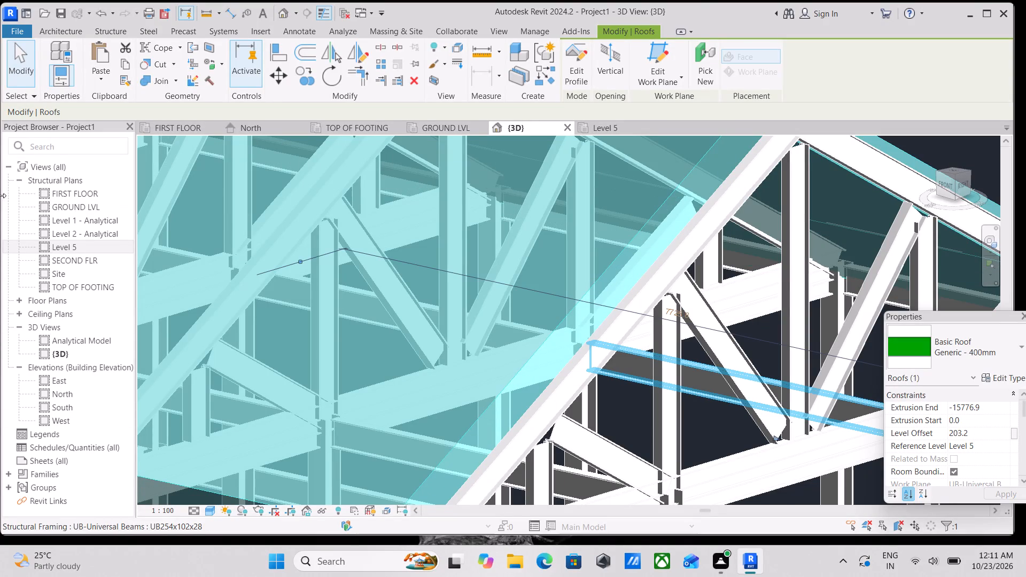
key(Escape)
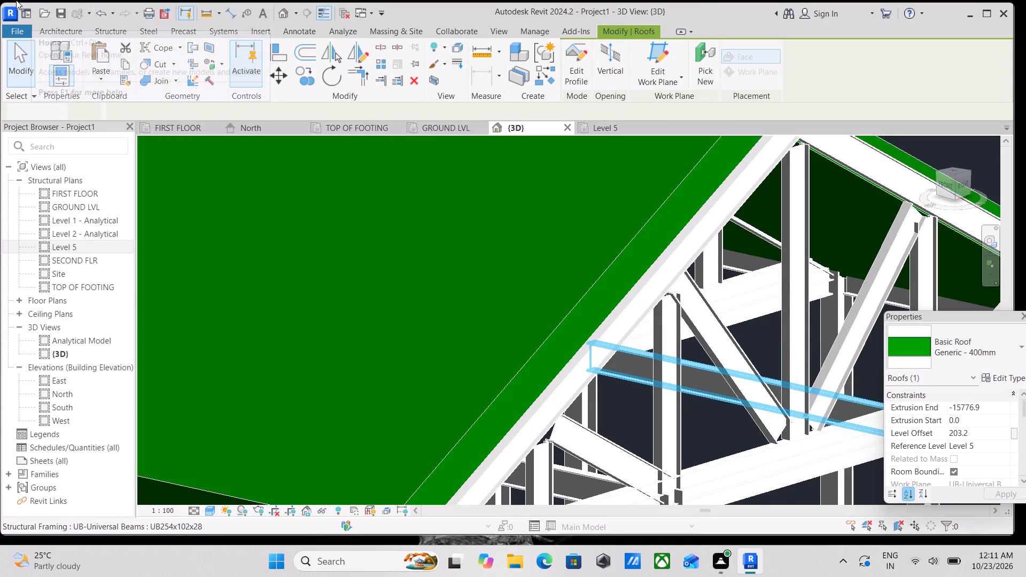
Stretch the end of the extruded roof outward so it covers the gable truss at grid 5.
scroll(14, 0, down, 6)
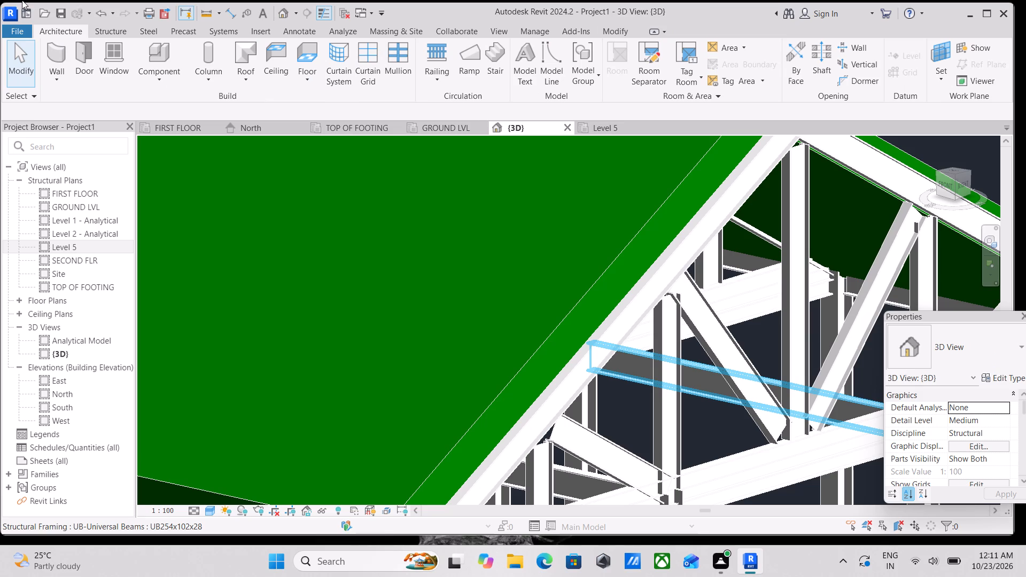
scroll(374, 0, down, 1)
scroll(380, 276, down, 3)
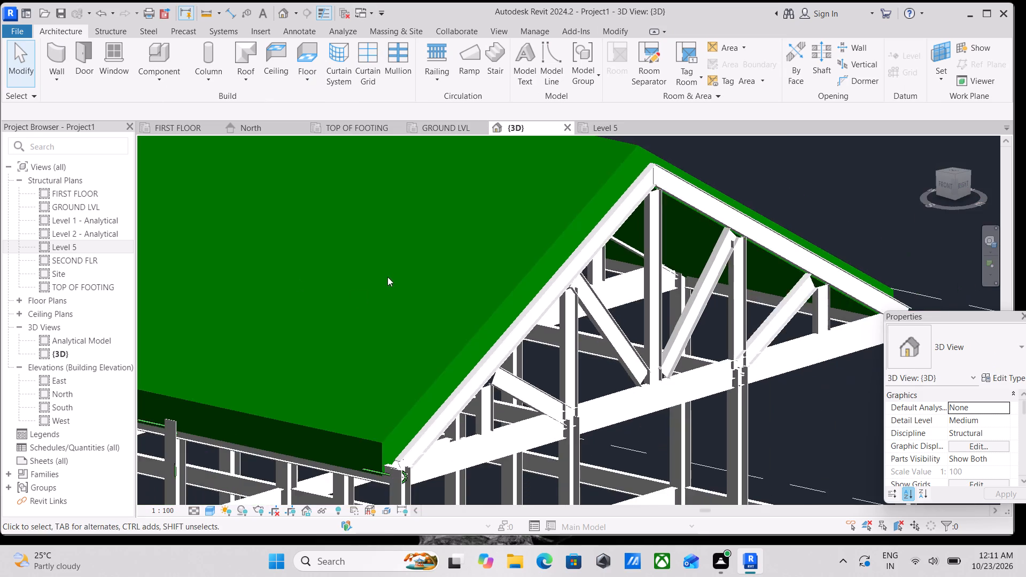
scroll(391, 276, down, 4)
middle_drag(395, 270, 589, 252)
scroll(614, 260, down, 5)
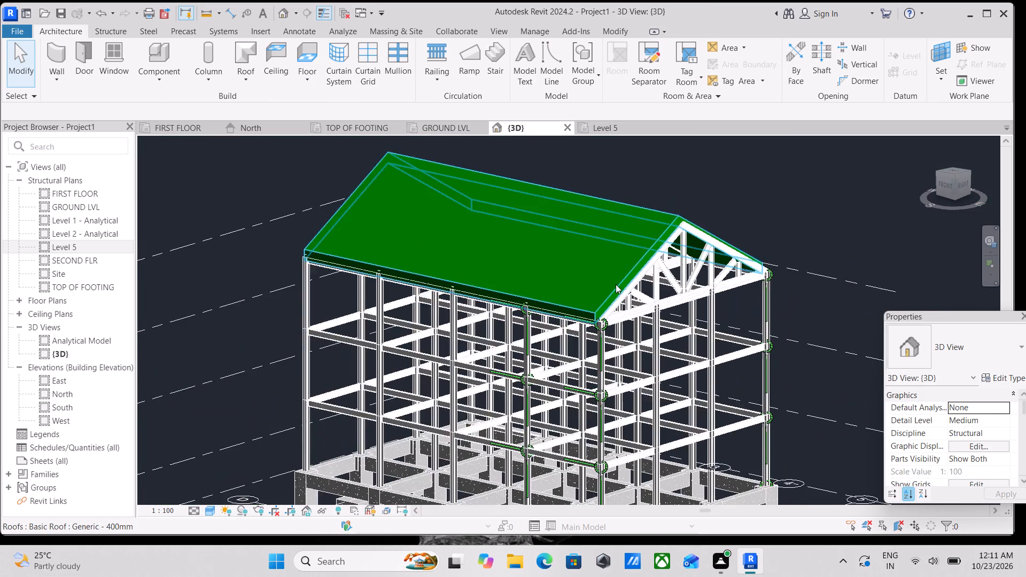
shift+middle_drag(613, 288, 420, 308)
shift+scroll(590, 290, down, 1)
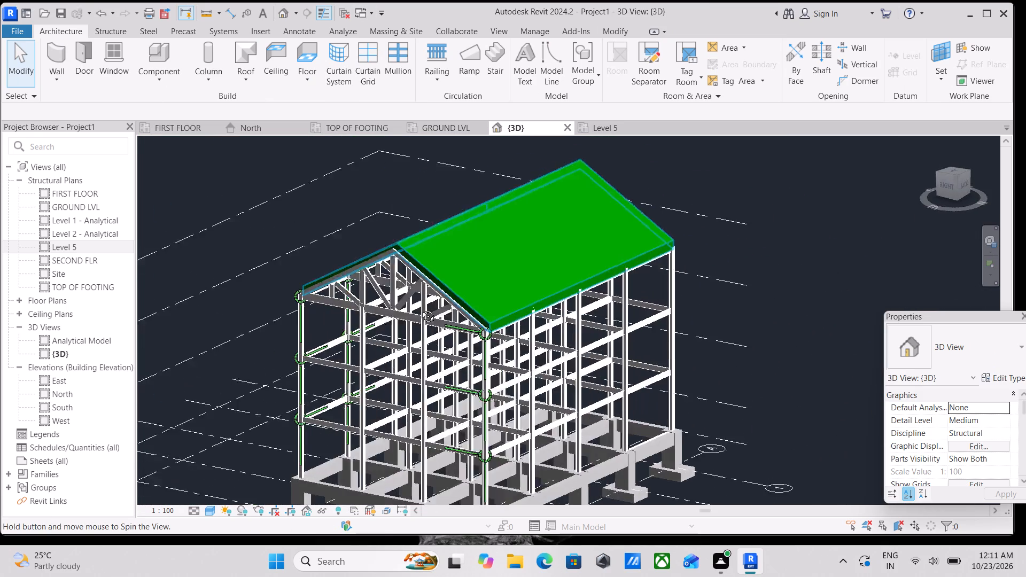
shift+middle_drag(420, 308, 408, 314)
scroll(416, 308, up, 17)
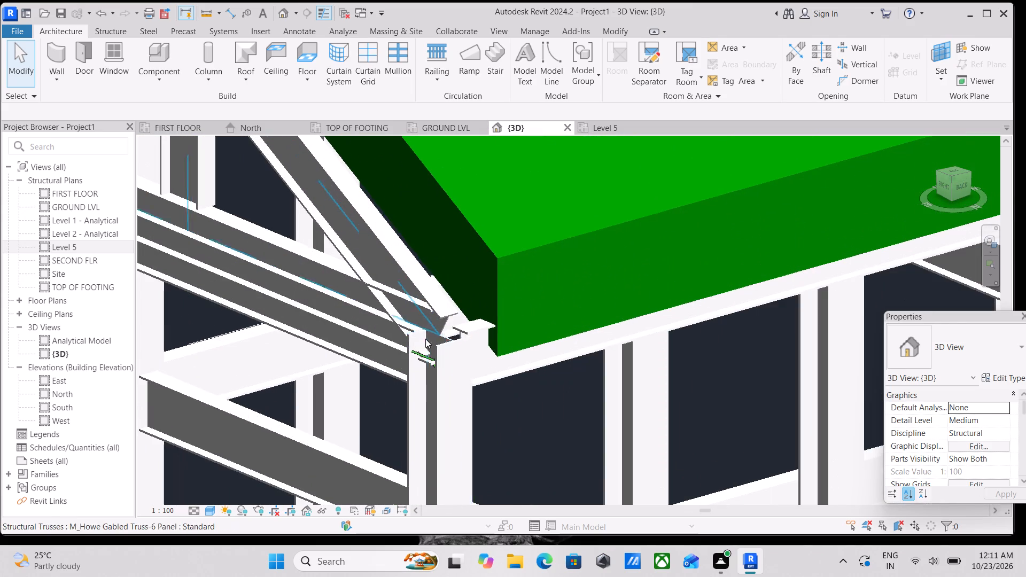
click(468, 216)
scroll(468, 216, down, 3)
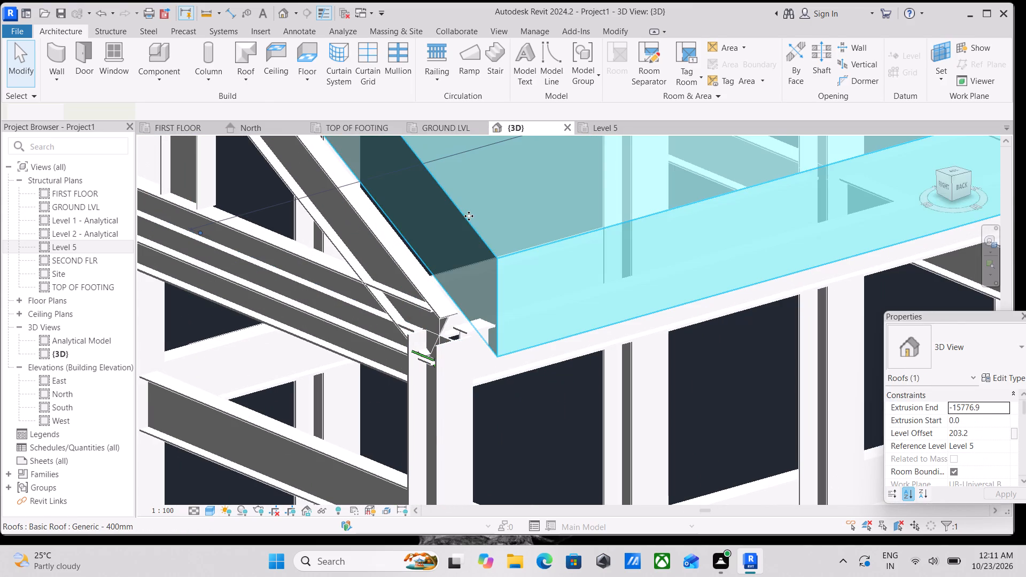
middle_drag(469, 216, 526, 342)
scroll(493, 279, down, 4)
middle_drag(494, 283, 534, 366)
scroll(534, 366, down, 4)
middle_drag(498, 298, 527, 352)
scroll(489, 296, down, 4)
scroll(399, 377, up, 4)
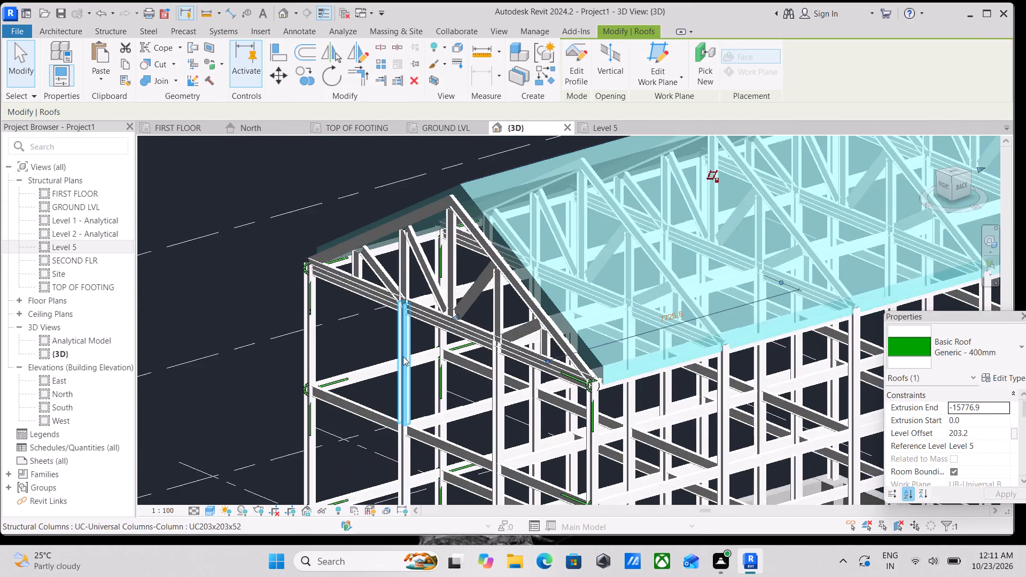
scroll(468, 322, up, 3)
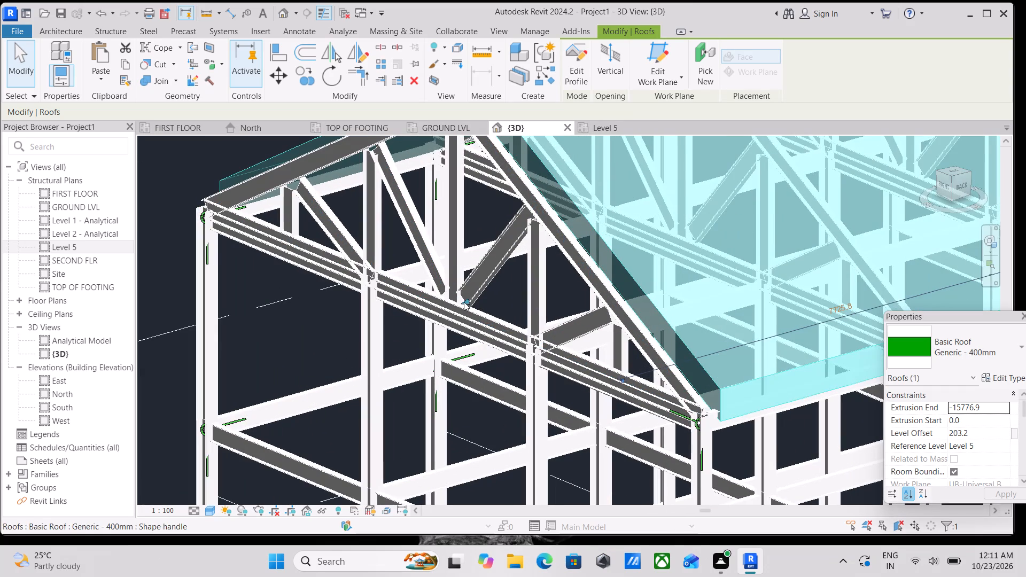
drag(464, 302, 416, 323)
scroll(435, 295, down, 8)
key(Escape)
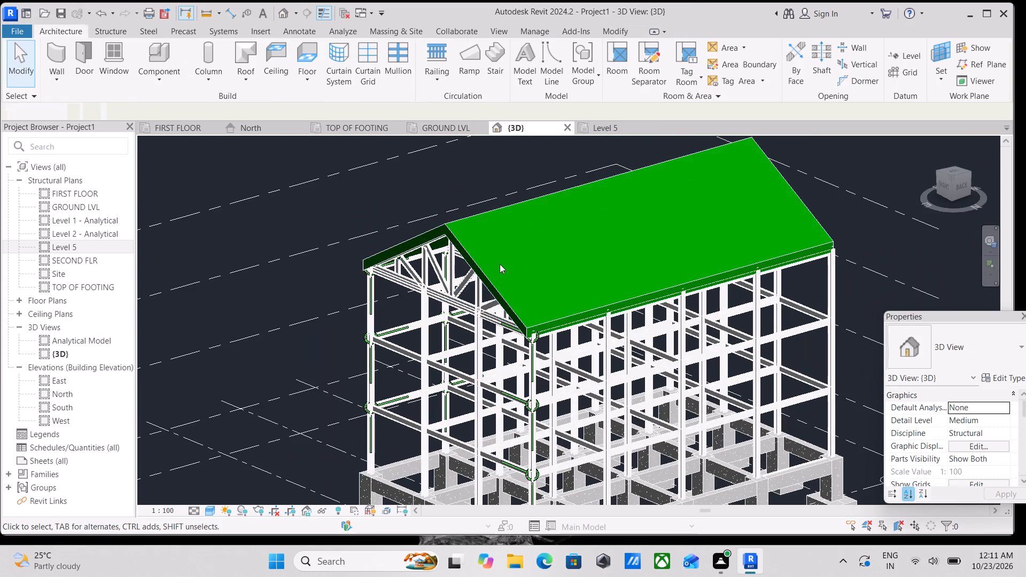
Open the rendering settings for the 3D view with the whole building framed from its grid 5 gable corner.
scroll(500, 264, down, 5)
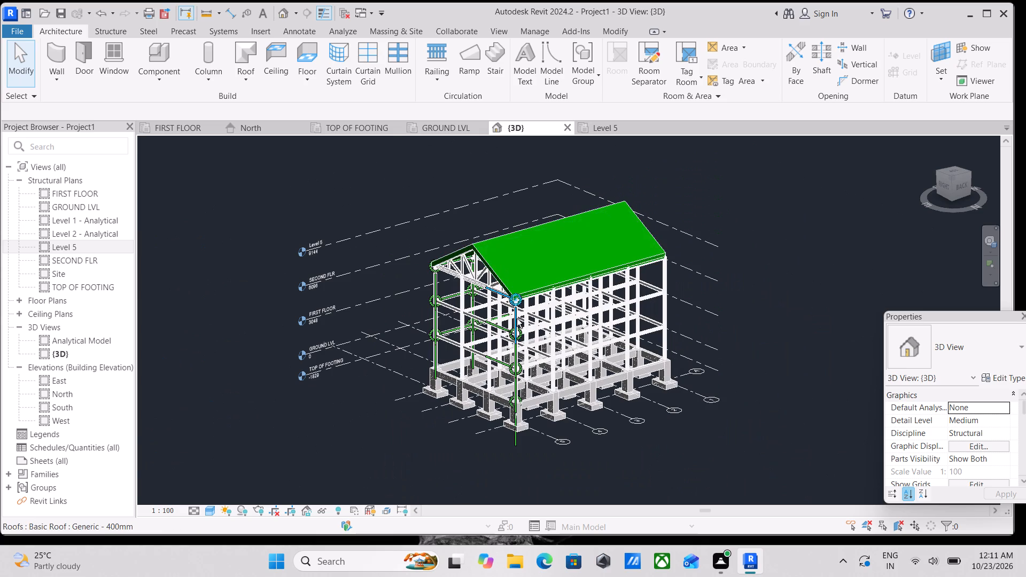
shift+middle_drag(517, 318, 498, 325)
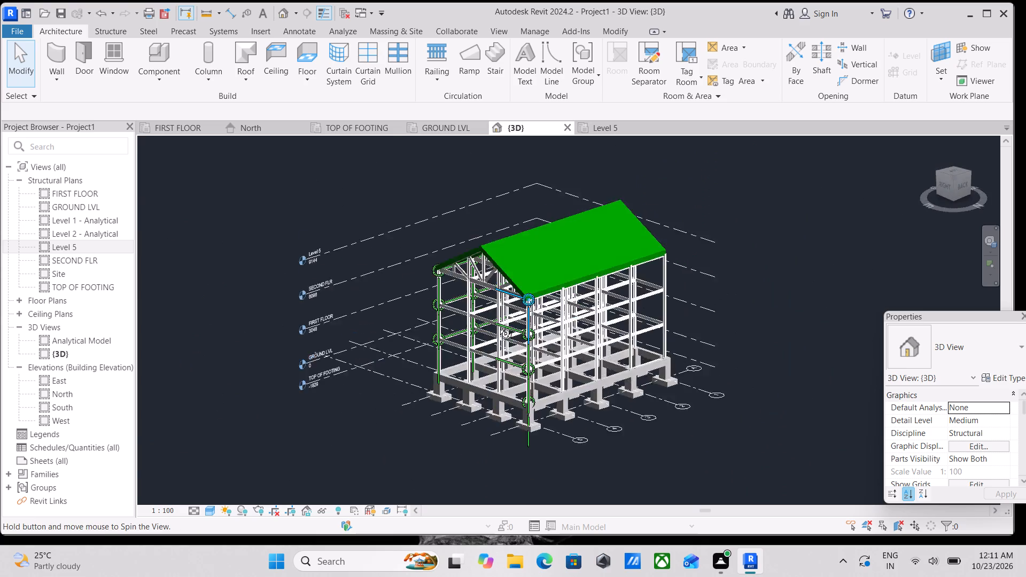
shift+middle_drag(498, 325, 487, 319)
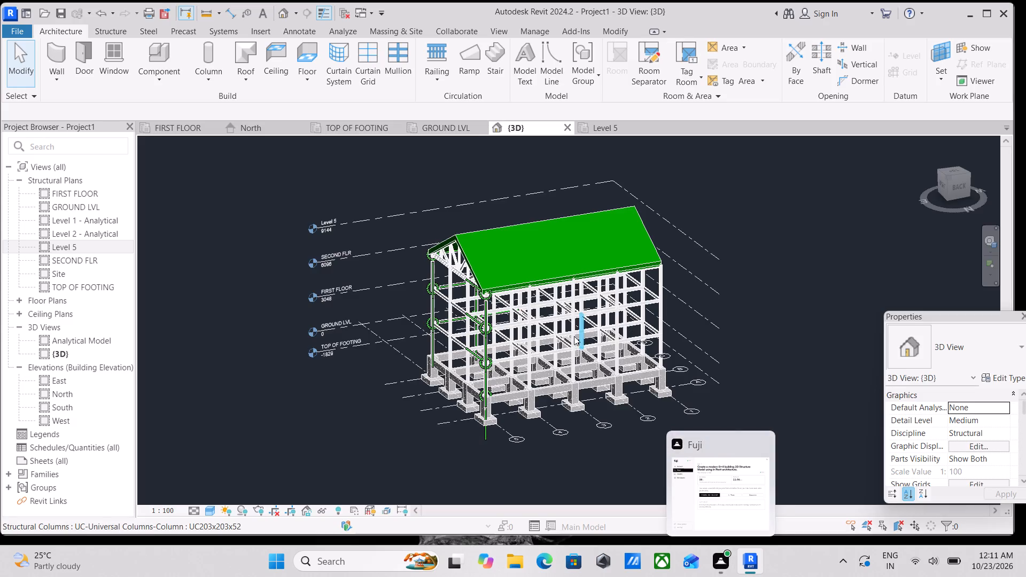
scroll(574, 336, up, 4)
middle_drag(574, 336, 596, 313)
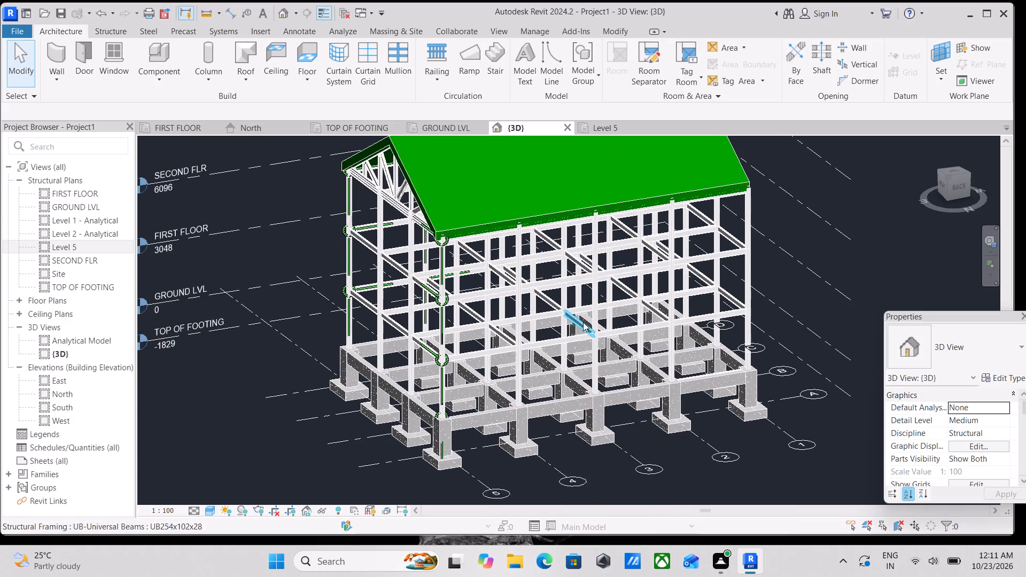
middle_drag(583, 322, 624, 348)
text(rr)
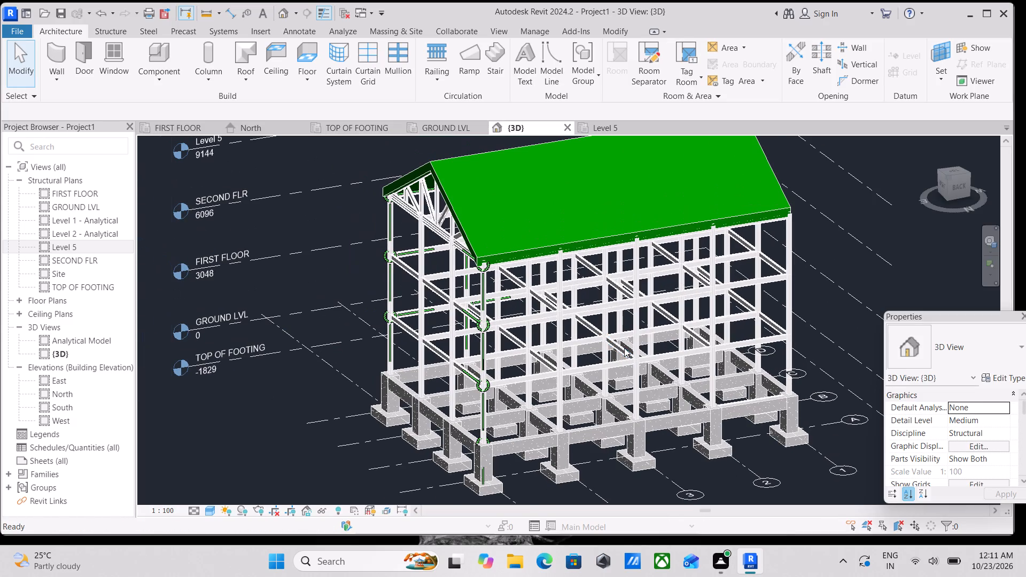
scroll(634, 340, down, 3)
middle_drag(665, 340, 662, 339)
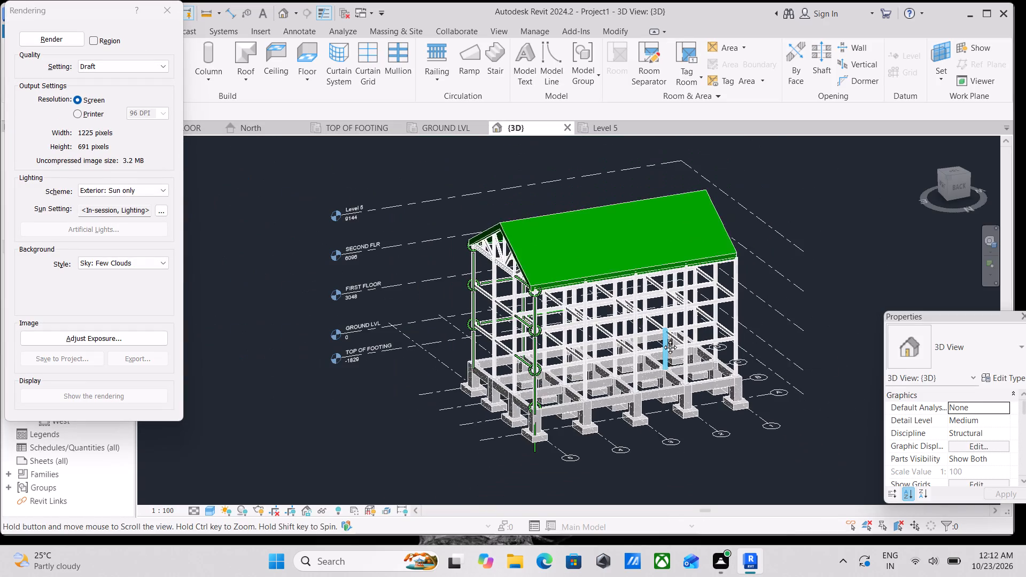
middle_drag(662, 339, 601, 315)
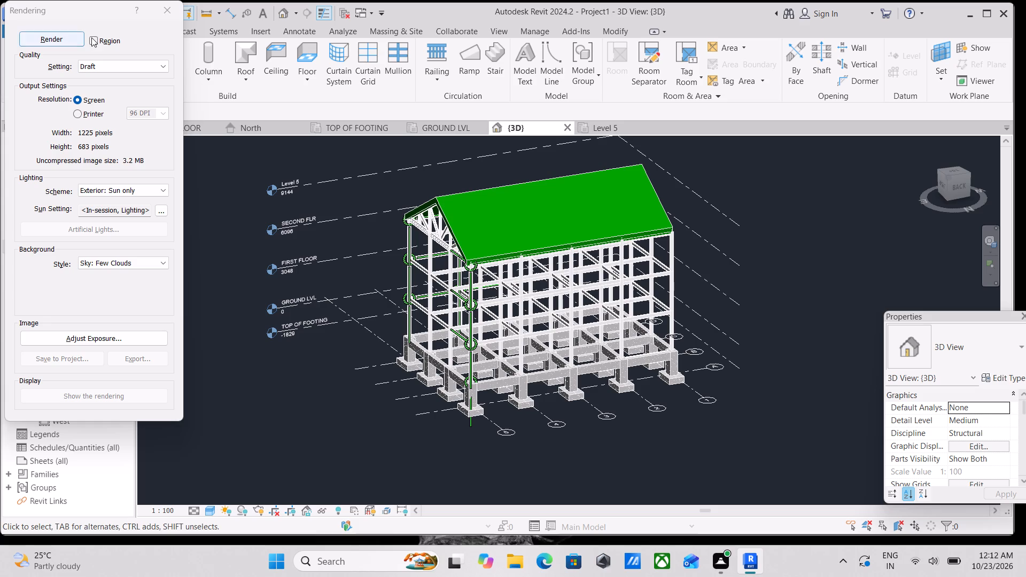
Enable region rendering and extend the render region's upper edge slightly so it encloses the whole building and level lines.
click(92, 37)
scroll(434, 258, down, 2)
middle_drag(434, 258, 435, 297)
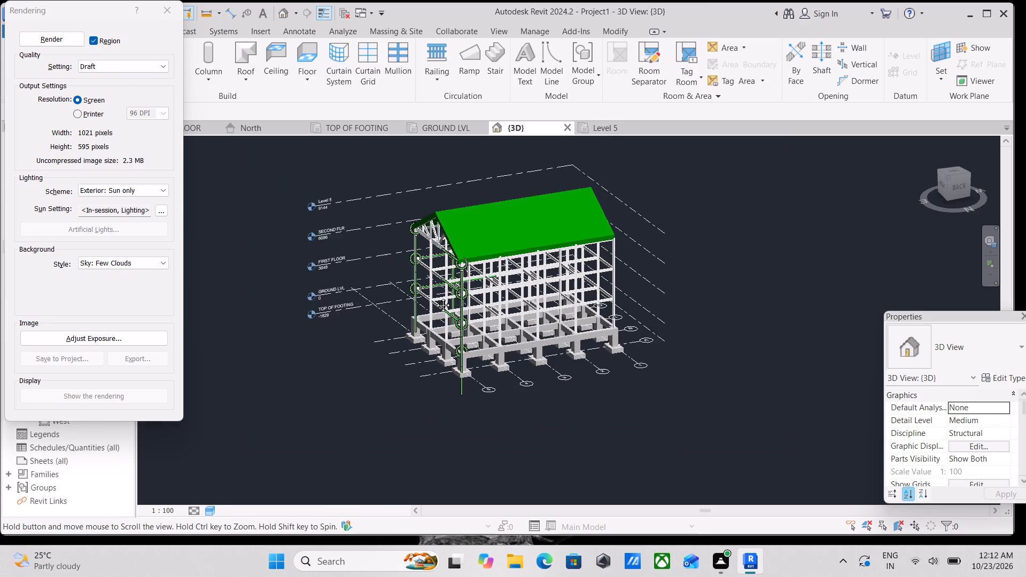
middle_drag(435, 297, 435, 308)
click(453, 216)
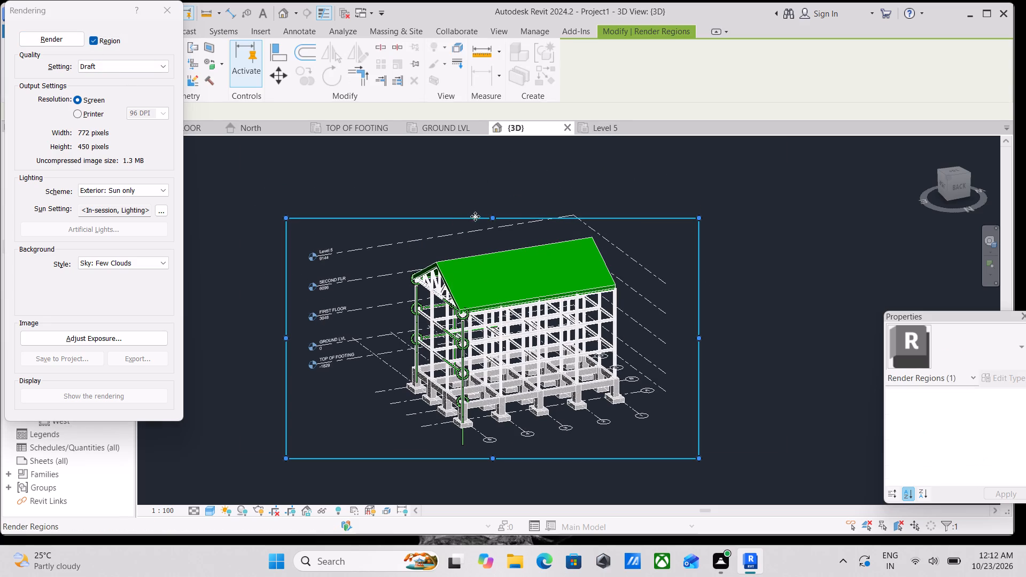
drag(493, 215, 493, 209)
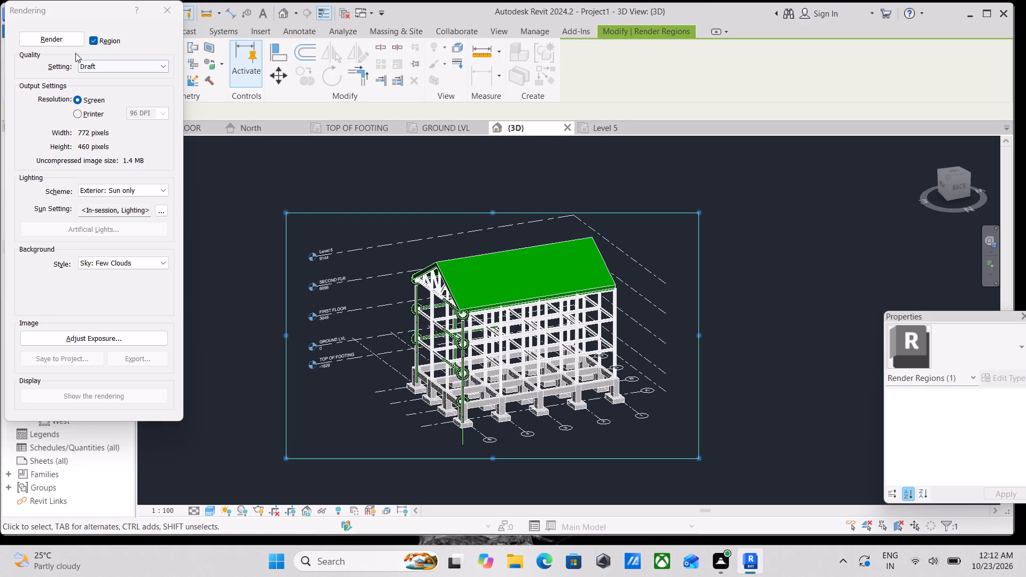
Set the render quality to High and start rendering the region.
click(108, 68)
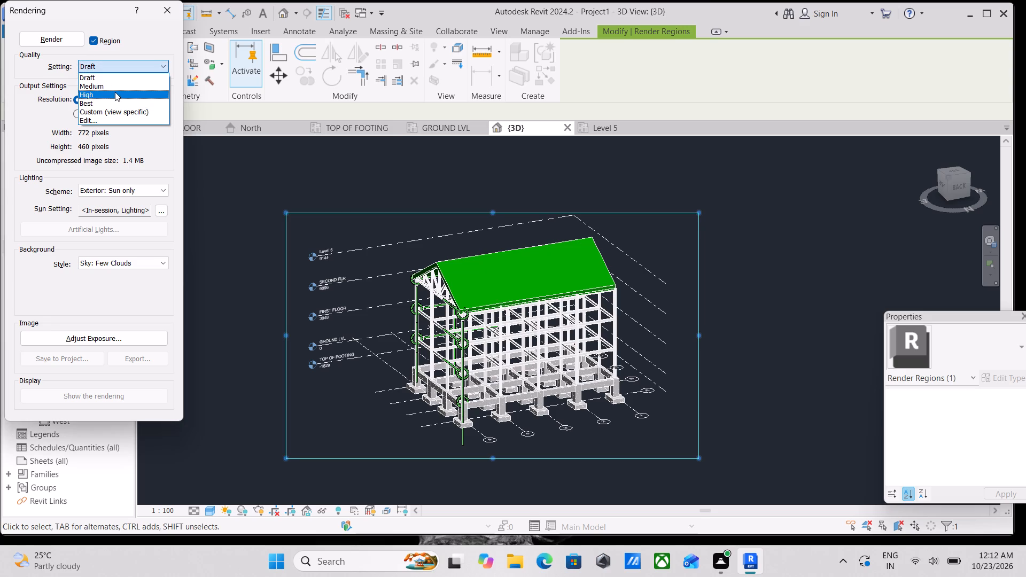
click(115, 92)
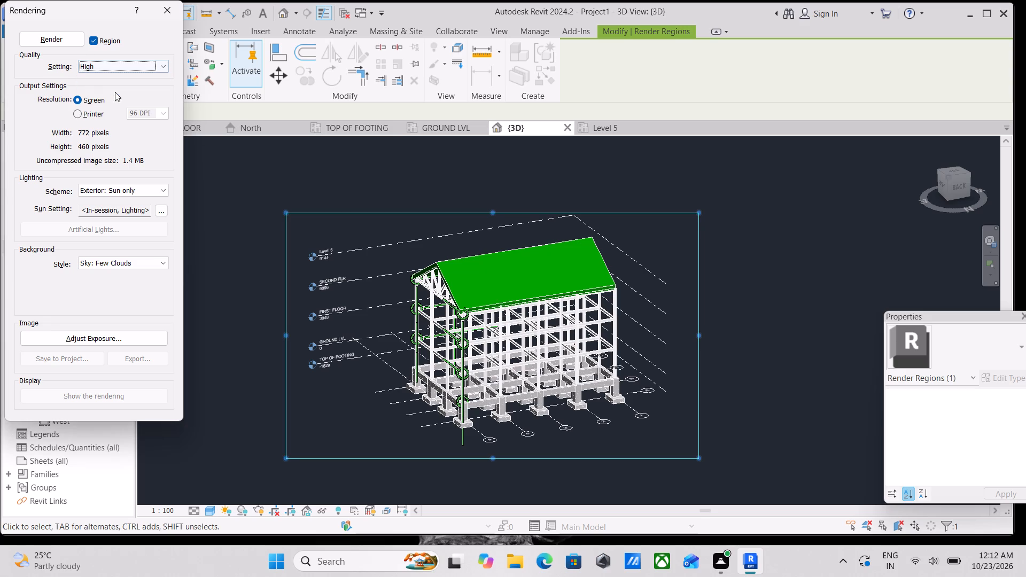
click(60, 37)
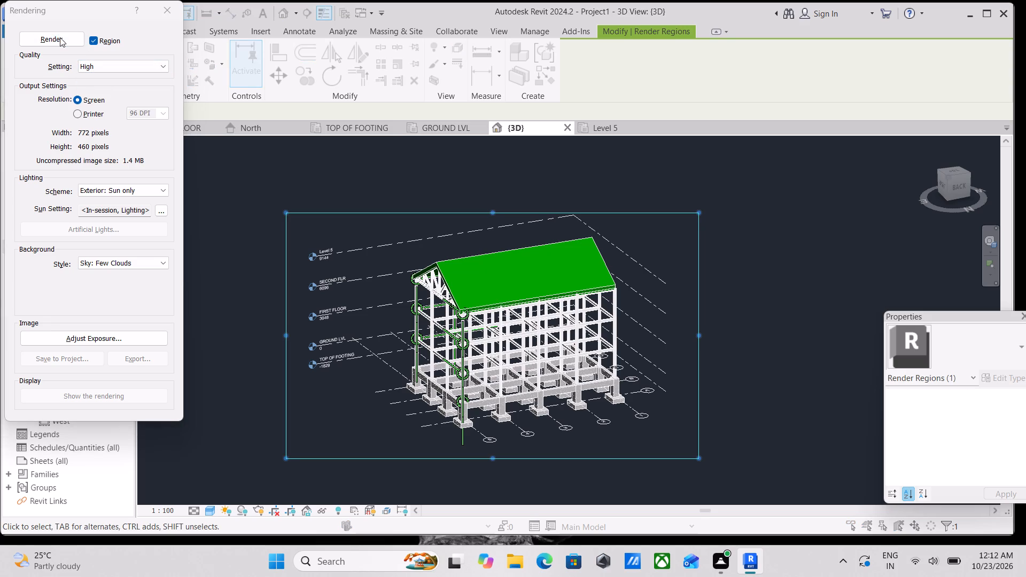
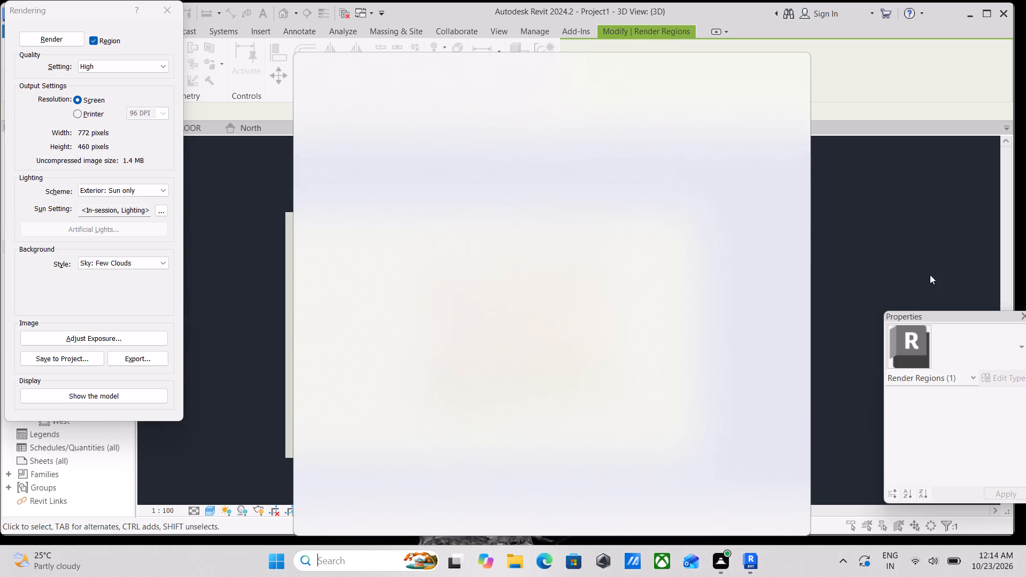
Capture a screenshot of the rendered building image, then close the rendering settings.
click(912, 240)
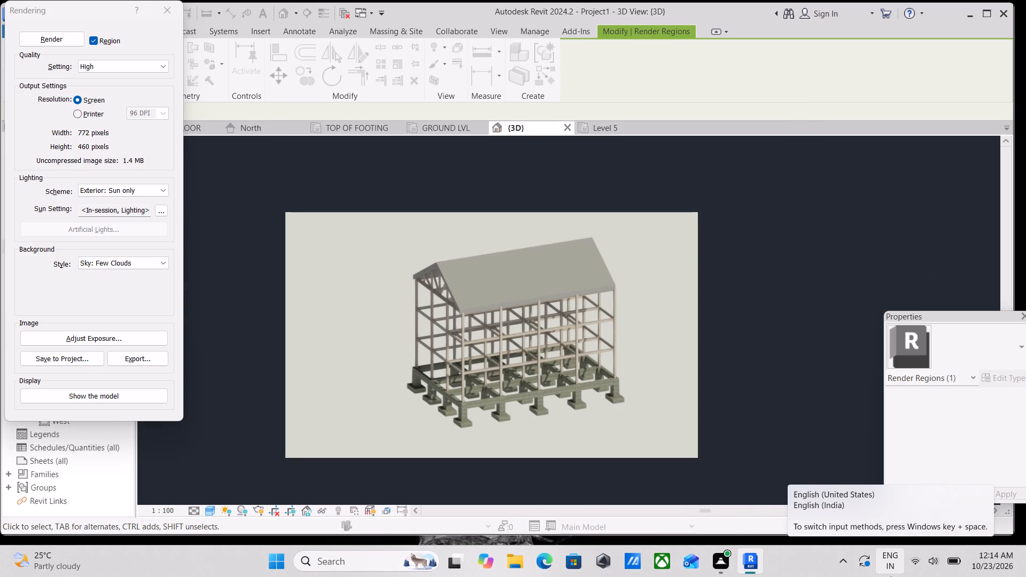
key(shift+super+s)
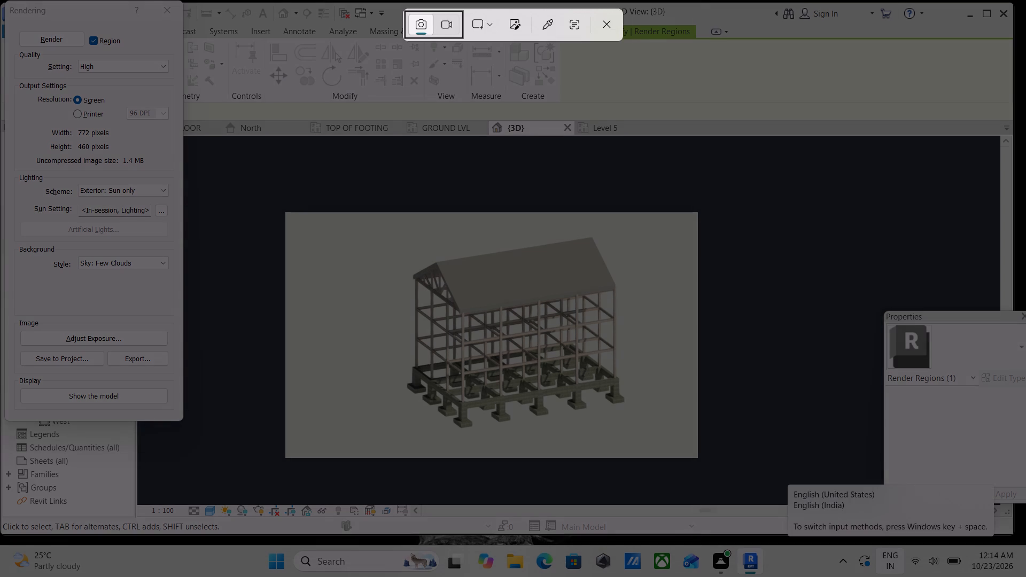
drag(294, 220, 687, 441)
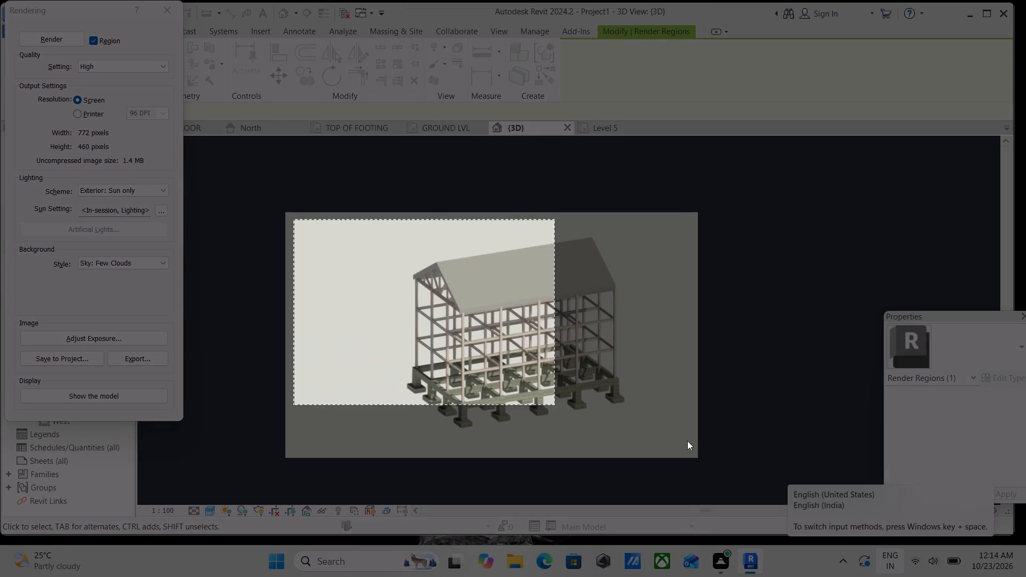
drag(687, 441, 648, 422)
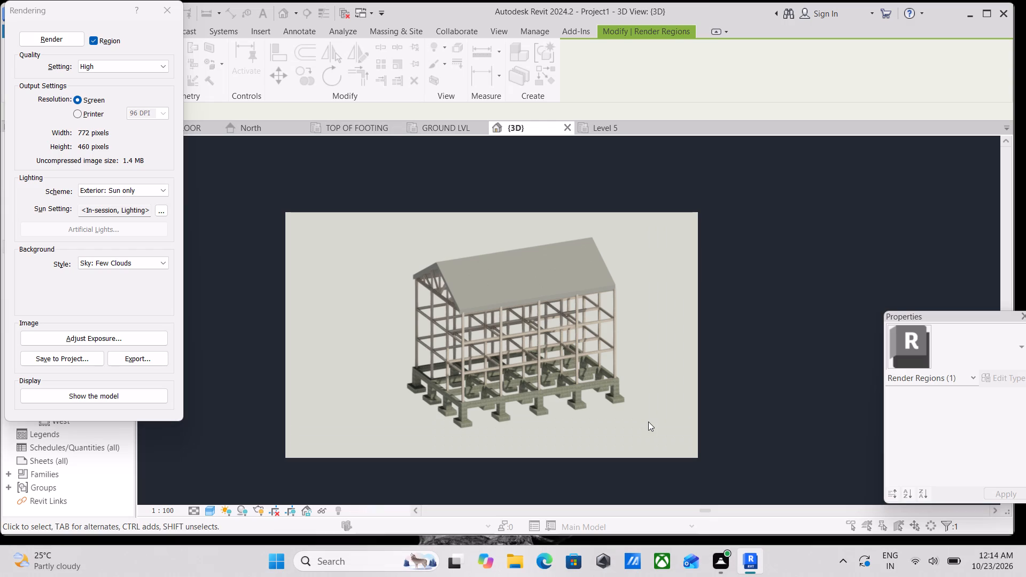
click(159, 3)
Examine the whole structure in the 3D view from its long side and from the grid 5 gable end.
scroll(477, 339, up, 4)
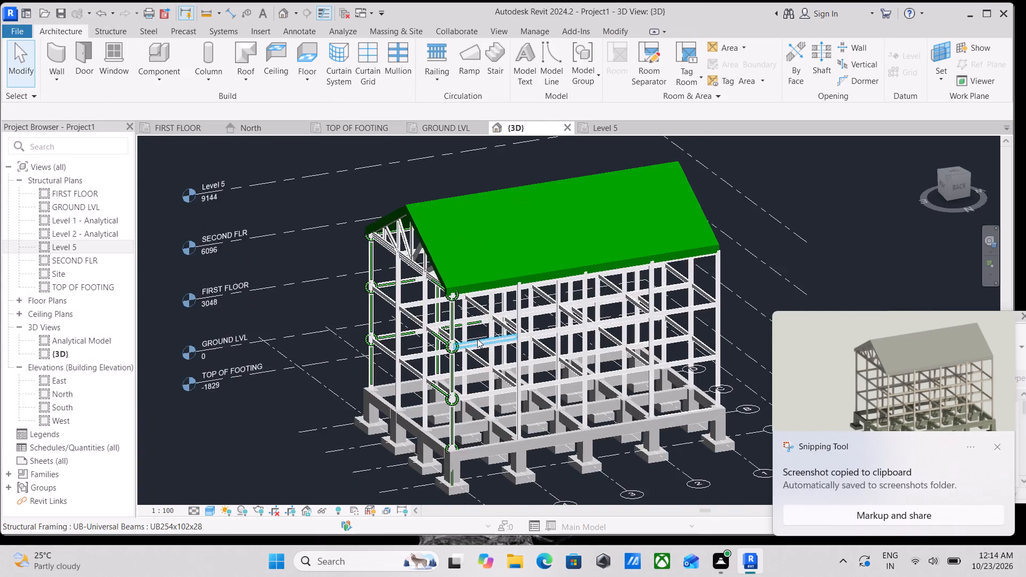
scroll(477, 339, up, 3)
scroll(478, 339, down, 2)
middle_drag(473, 336, 296, 282)
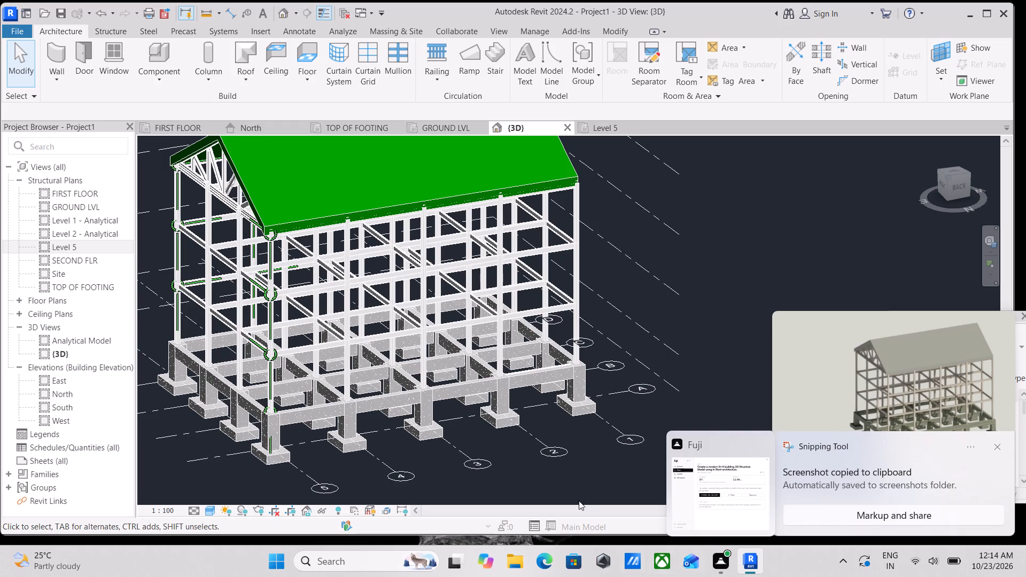
scroll(482, 355, down, 2)
middle_drag(477, 353, 499, 308)
scroll(343, 318, up, 7)
scroll(320, 320, down, 4)
middle_drag(320, 320, 469, 301)
scroll(469, 302, down, 2)
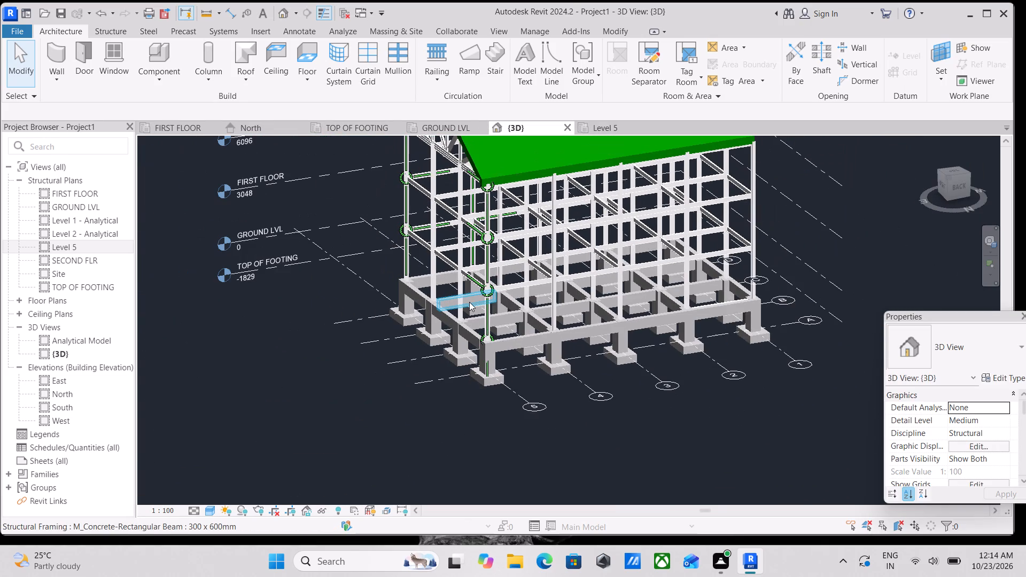
shift+middle_drag(469, 302, 539, 310)
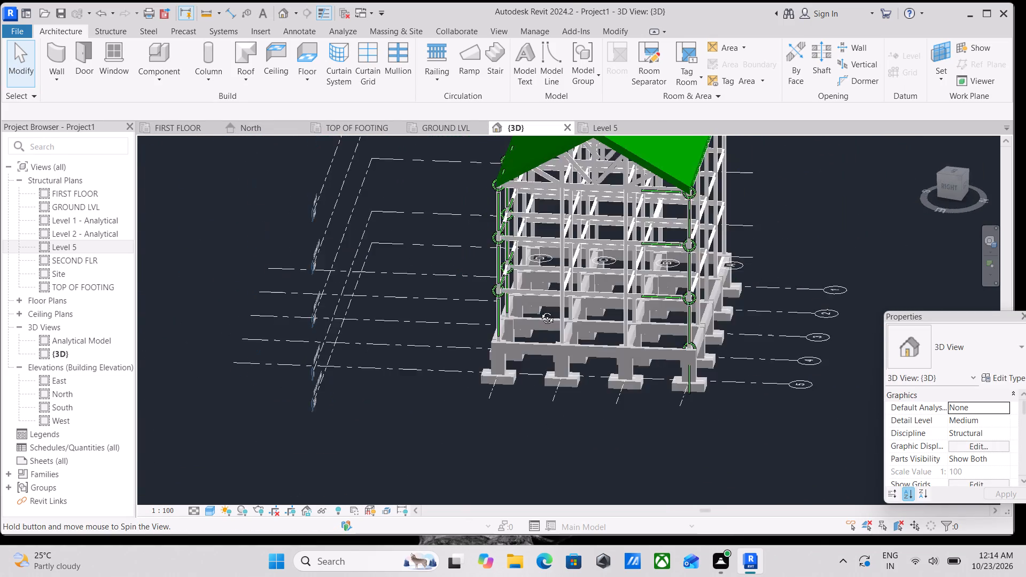
shift+middle_drag(539, 310, 492, 295)
Inspect the concrete ground beams up close and the steel storey framing above them up to the roof edge.
scroll(603, 315, up, 6)
scroll(603, 379, up, 4)
scroll(595, 374, down, 1)
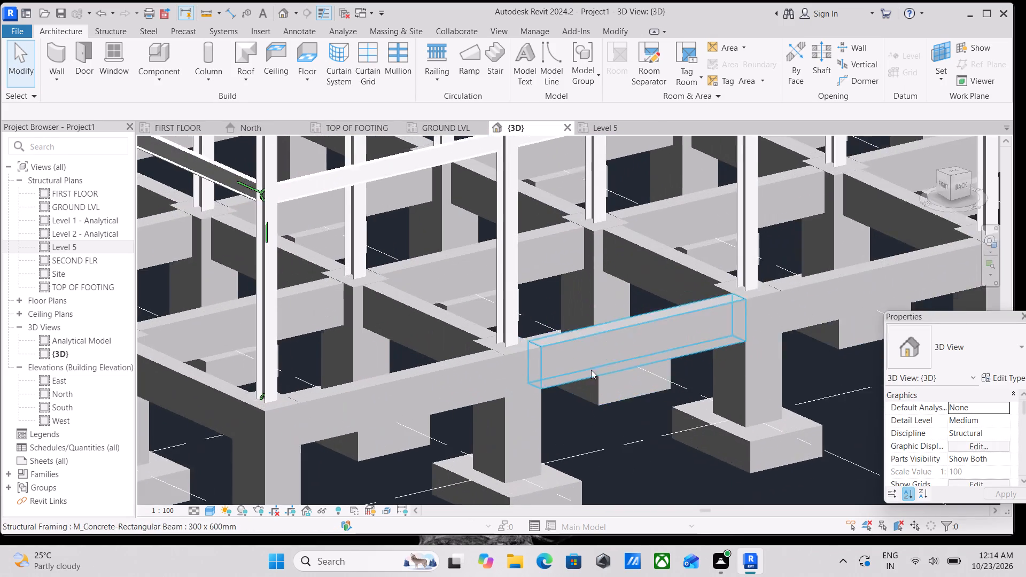
middle_drag(587, 356, 586, 251)
scroll(586, 251, up, 1)
scroll(509, 333, down, 2)
middle_drag(502, 337, 558, 448)
scroll(556, 433, up, 1)
scroll(495, 243, down, 2)
middle_drag(492, 244, 530, 461)
scroll(530, 461, up, 2)
scroll(524, 322, down, 4)
middle_drag(519, 322, 526, 404)
scroll(528, 401, up, 1)
shift+middle_drag(520, 378, 711, 325)
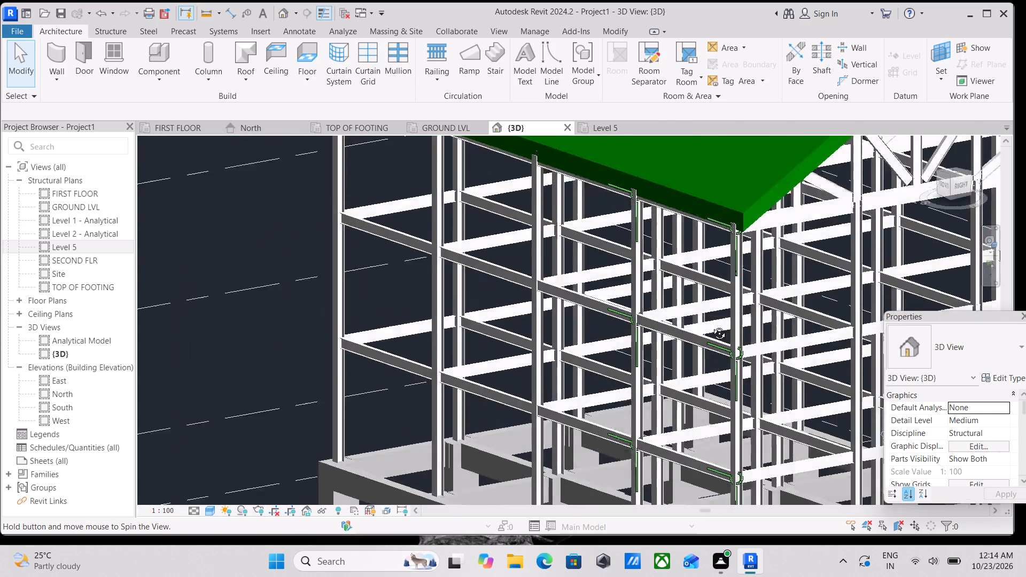
shift+middle_drag(711, 325, 532, 243)
Inspect the footings and column stubs from below, and the steel frame, foundations and roof from above.
shift+scroll(532, 243, down, 1)
scroll(553, 256, down, 8)
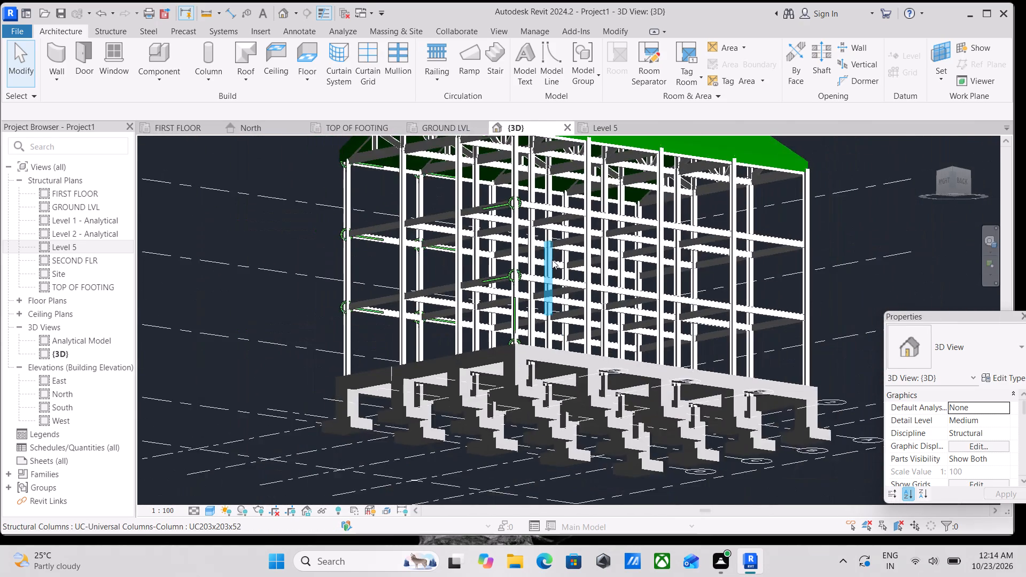
scroll(552, 260, down, 1)
scroll(532, 325, up, 12)
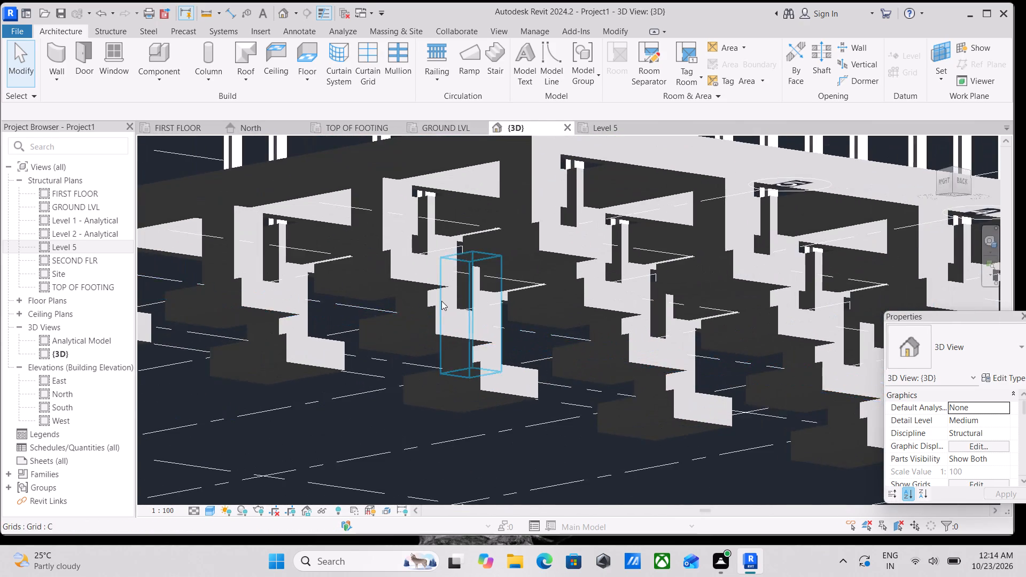
scroll(439, 299, up, 3)
scroll(438, 280, down, 16)
scroll(455, 238, up, 4)
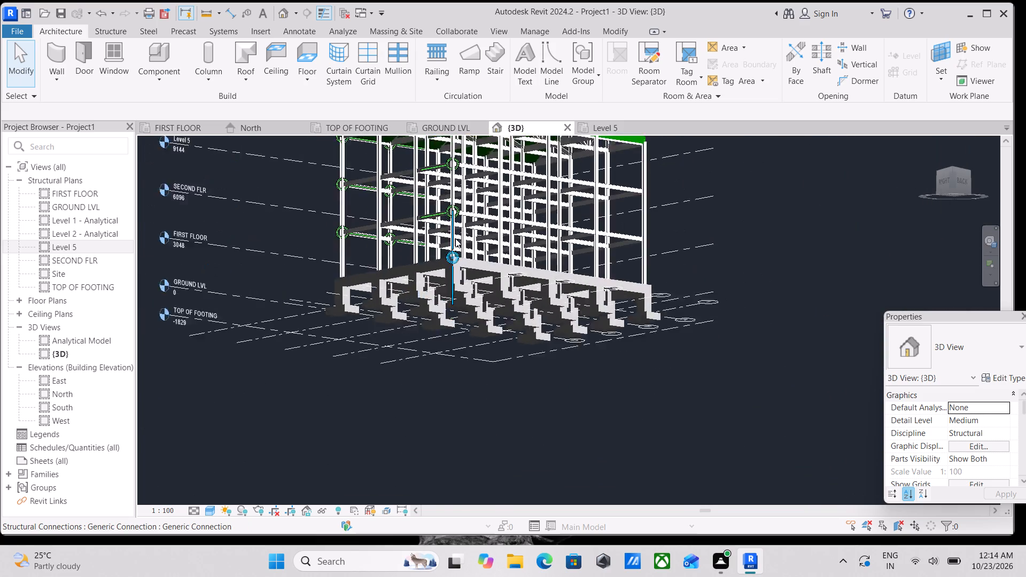
scroll(455, 238, up, 7)
shift+middle_drag(462, 240, 524, 420)
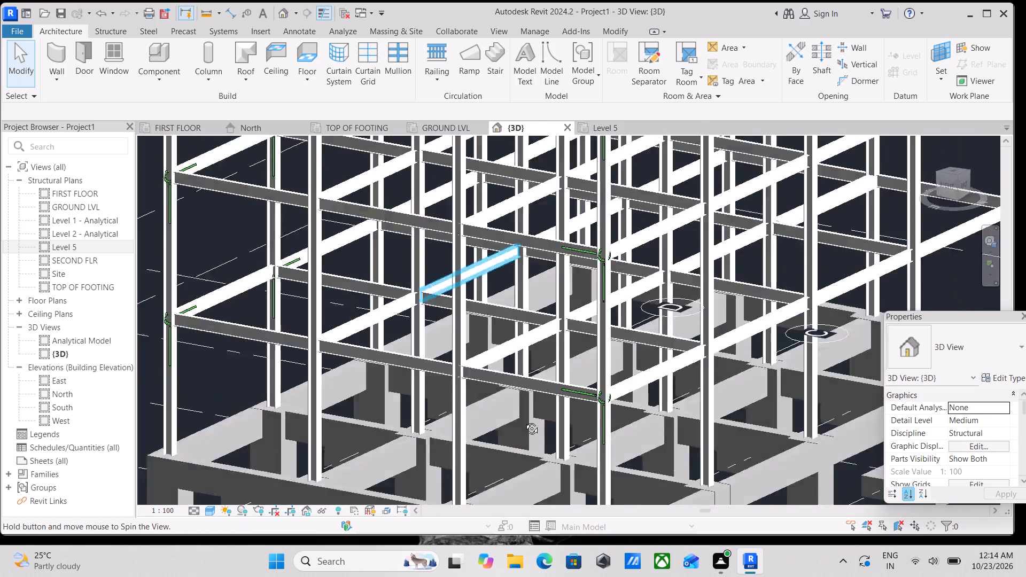
shift+middle_drag(524, 420, 528, 428)
shift+middle_drag(527, 322, 635, 404)
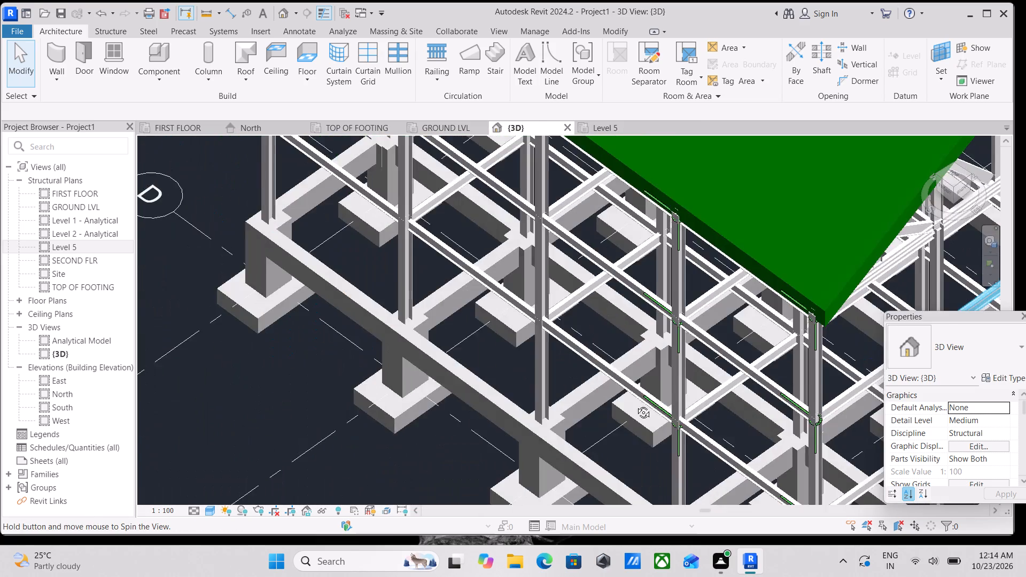
shift+middle_drag(635, 404, 502, 414)
scroll(632, 331, down, 4)
middle_drag(632, 331, 525, 353)
shift+middle_drag(679, 331, 545, 384)
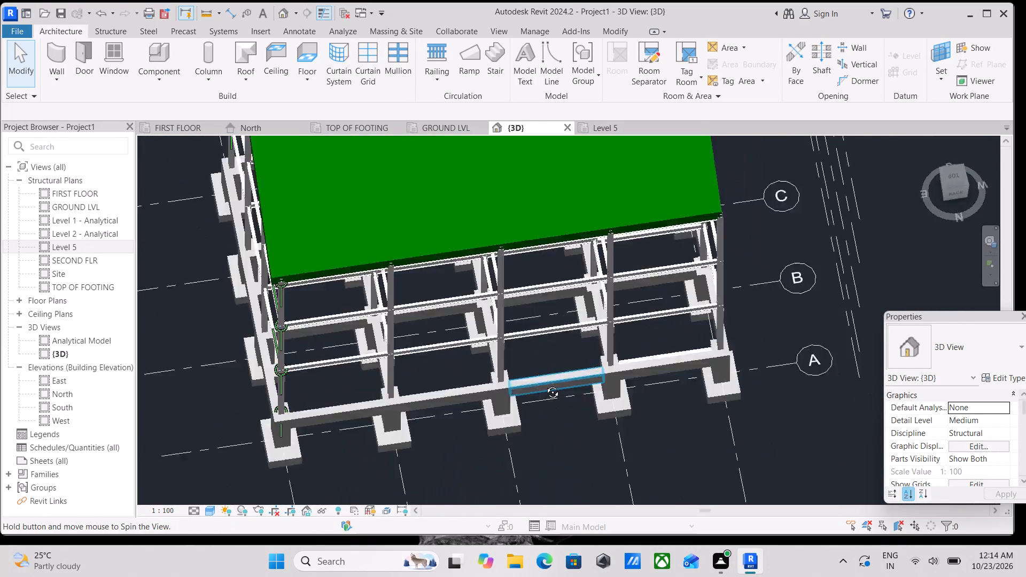
shift+middle_drag(545, 384, 704, 281)
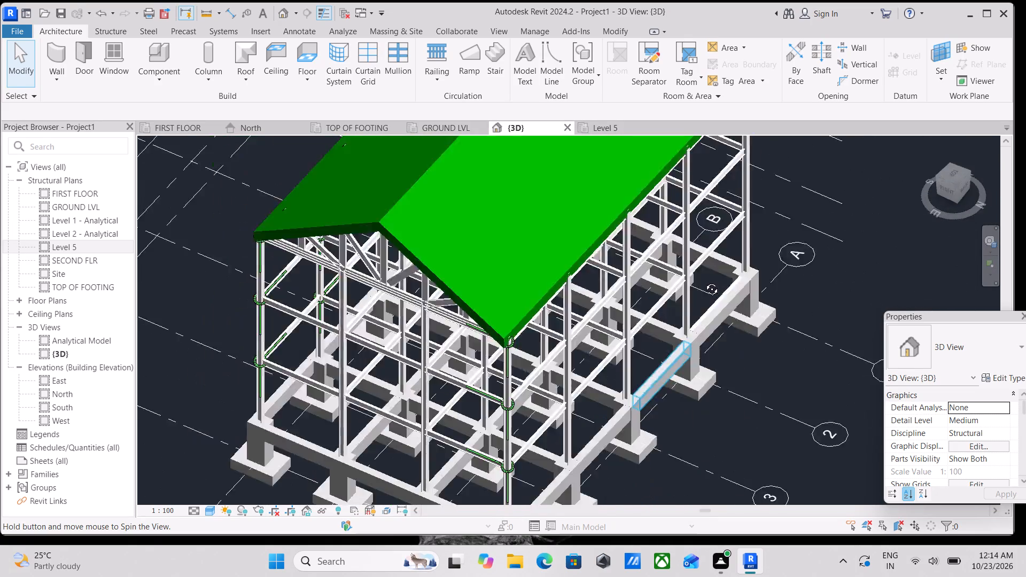
shift+middle_drag(704, 281, 523, 345)
Examine the concrete ground beam junctions and the rectangular footings near grids C and D at close range.
scroll(611, 337, up, 8)
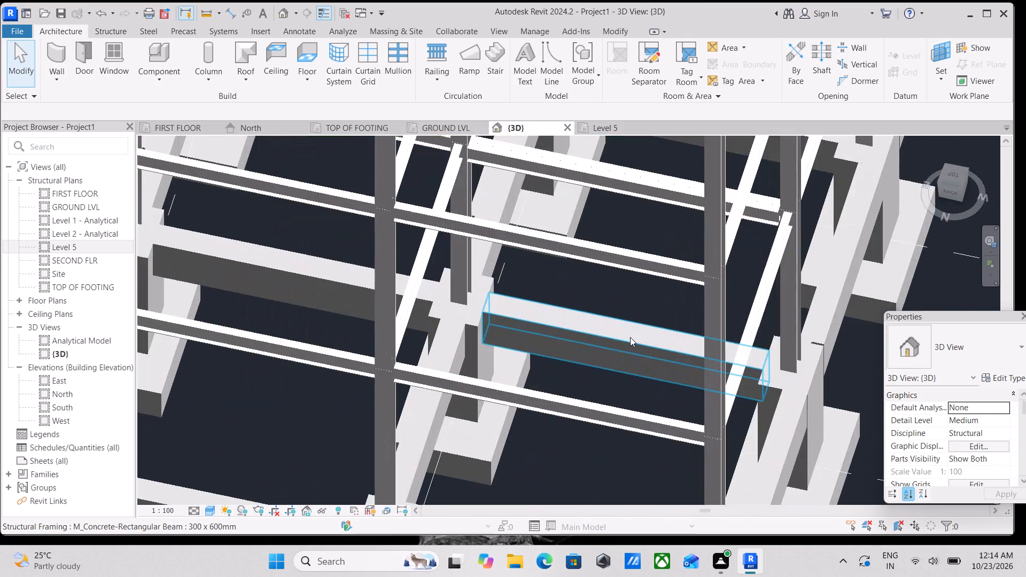
scroll(626, 337, up, 4)
scroll(541, 332, up, 4)
scroll(554, 324, down, 6)
middle_drag(581, 353, 503, 268)
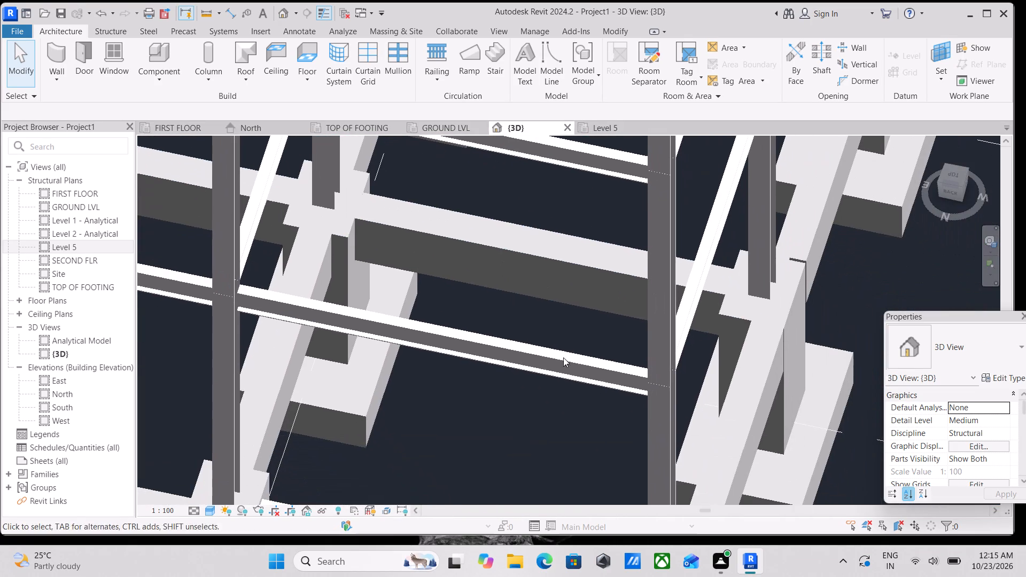
middle_drag(592, 379, 412, 218)
middle_drag(462, 327, 439, 191)
scroll(476, 367, up, 8)
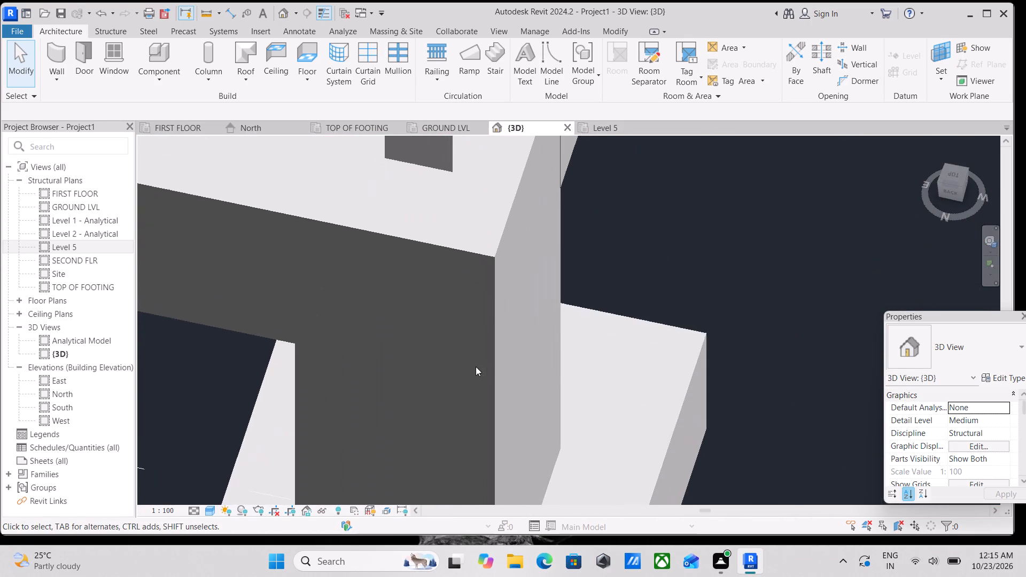
scroll(475, 365, down, 13)
middle_drag(496, 327, 369, 517)
middle_drag(455, 328, 415, 490)
middle_drag(440, 381, 439, 396)
scroll(440, 377, up, 6)
scroll(454, 334, up, 4)
scroll(454, 334, down, 4)
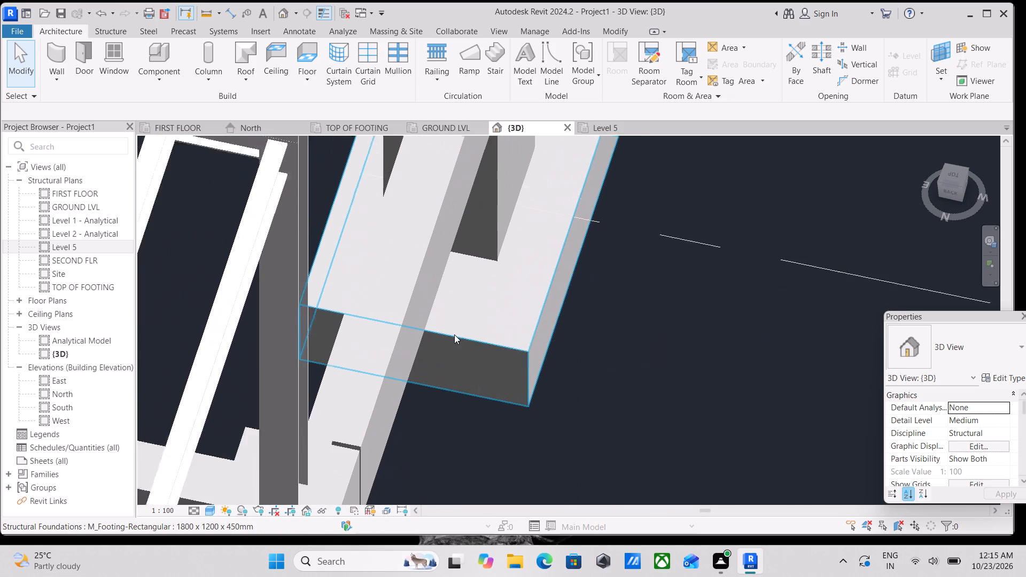
scroll(454, 334, down, 9)
scroll(455, 348, up, 2)
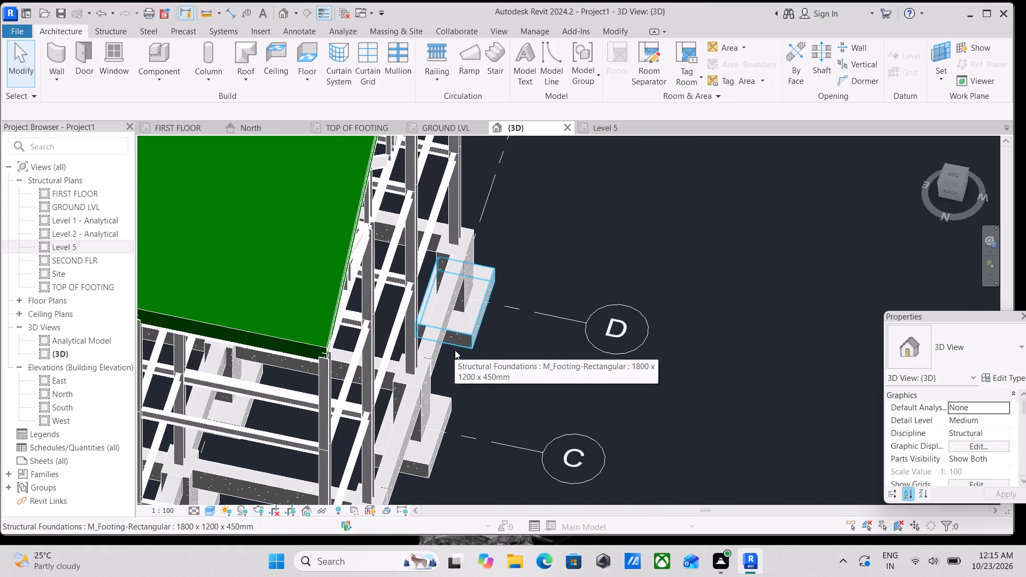
scroll(455, 350, up, 4)
scroll(455, 349, down, 4)
scroll(454, 364, up, 4)
Examine the roof's eave edge and the steel column tops beneath it along the long side of the building.
middle_drag(325, 323, 510, 237)
scroll(325, 323, up, 1)
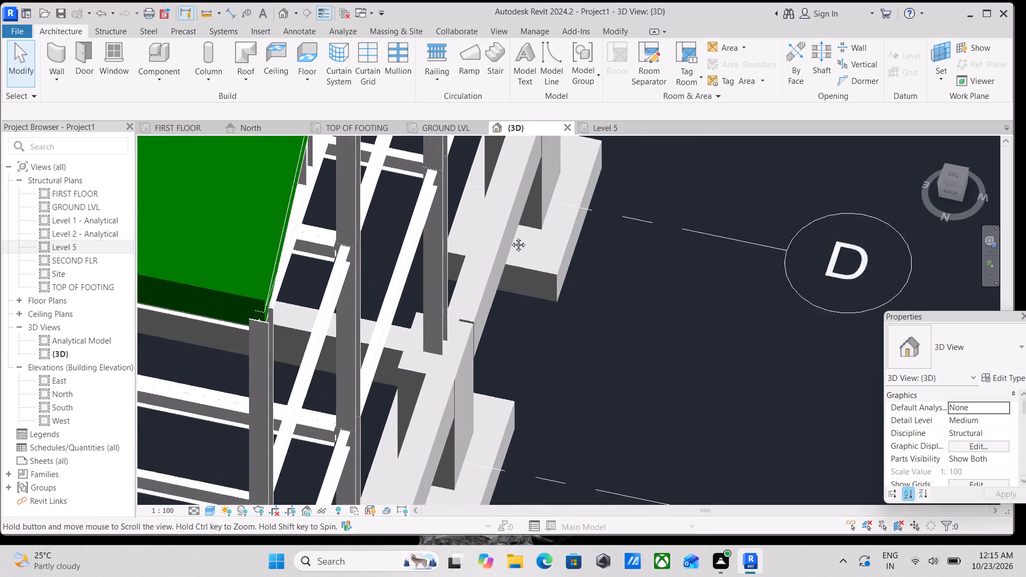
middle_drag(510, 237, 578, 229)
scroll(446, 282, down, 1)
middle_drag(446, 282, 573, 287)
scroll(564, 220, up, 8)
scroll(677, 367, up, 2)
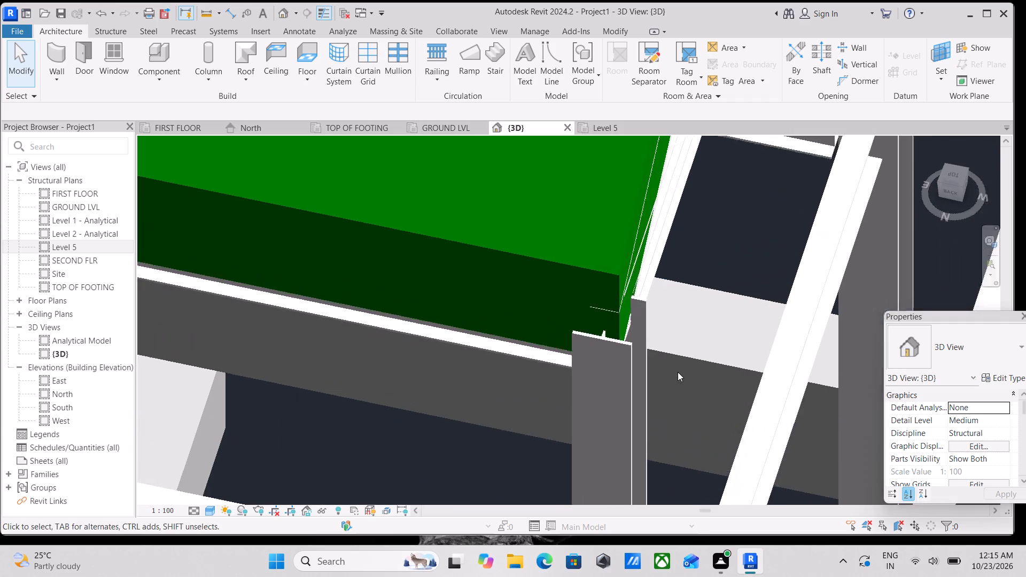
scroll(678, 372, up, 2)
scroll(608, 317, up, 4)
scroll(577, 300, down, 9)
middle_drag(514, 298, 712, 337)
scroll(481, 287, down, 1)
middle_drag(481, 287, 703, 334)
scroll(700, 334, up, 1)
scroll(409, 274, down, 3)
middle_drag(410, 274, 595, 326)
scroll(382, 265, up, 7)
middle_drag(352, 271, 647, 300)
scroll(655, 302, down, 11)
middle_drag(535, 309, 744, 396)
scroll(744, 396, up, 1)
scroll(552, 313, down, 5)
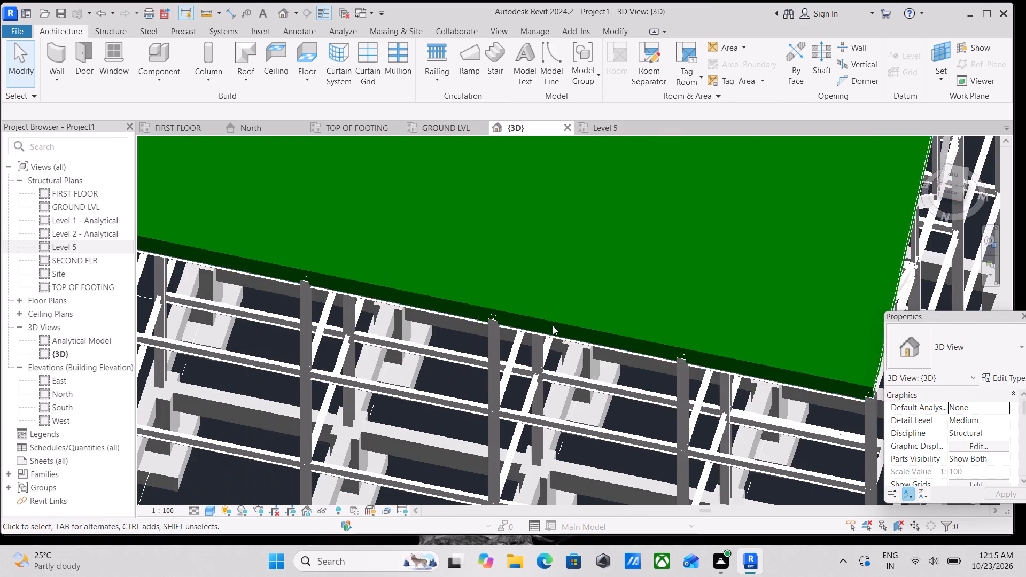
middle_drag(535, 286, 705, 417)
scroll(534, 287, down, 1)
scroll(705, 417, up, 1)
scroll(586, 308, down, 5)
Review the roof slopes, the framing below and the foundations along grid A from above in the 3D view.
middle_drag(586, 308, 582, 256)
scroll(582, 256, up, 2)
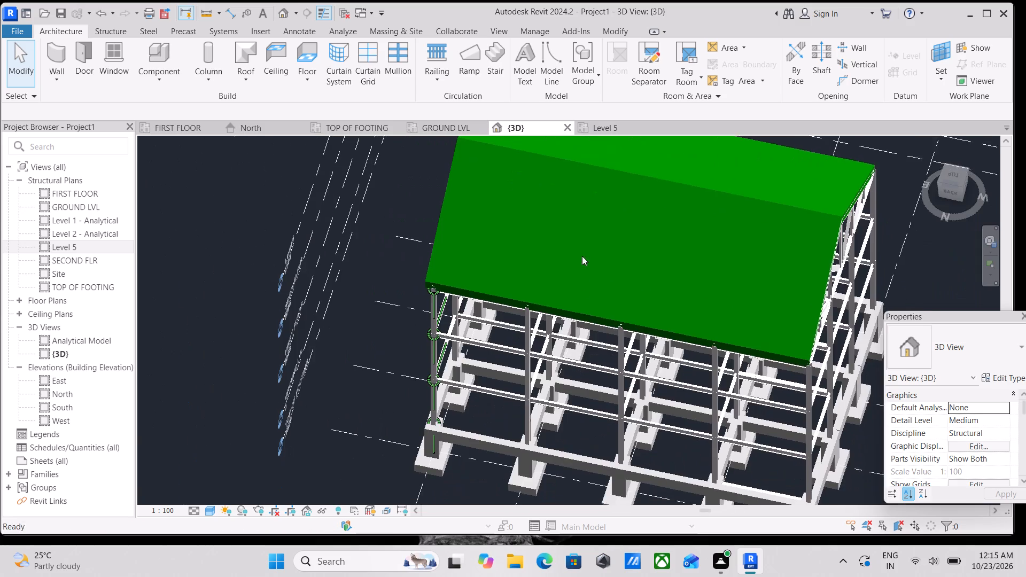
scroll(597, 323, up, 6)
scroll(599, 321, down, 5)
scroll(598, 324, up, 4)
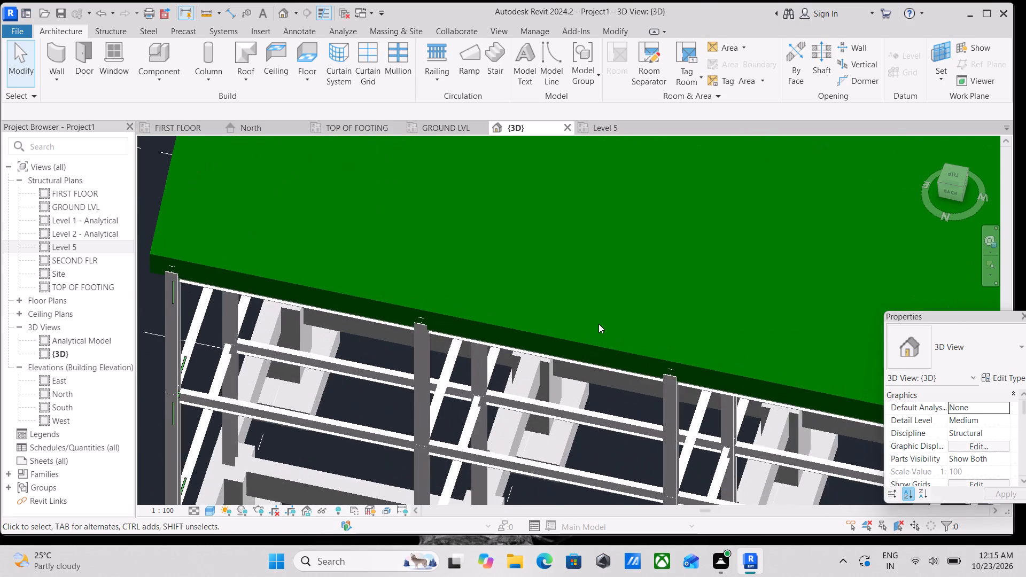
scroll(598, 324, up, 4)
scroll(598, 324, down, 10)
scroll(590, 343, up, 3)
scroll(587, 350, down, 3)
middle_drag(582, 347, 574, 341)
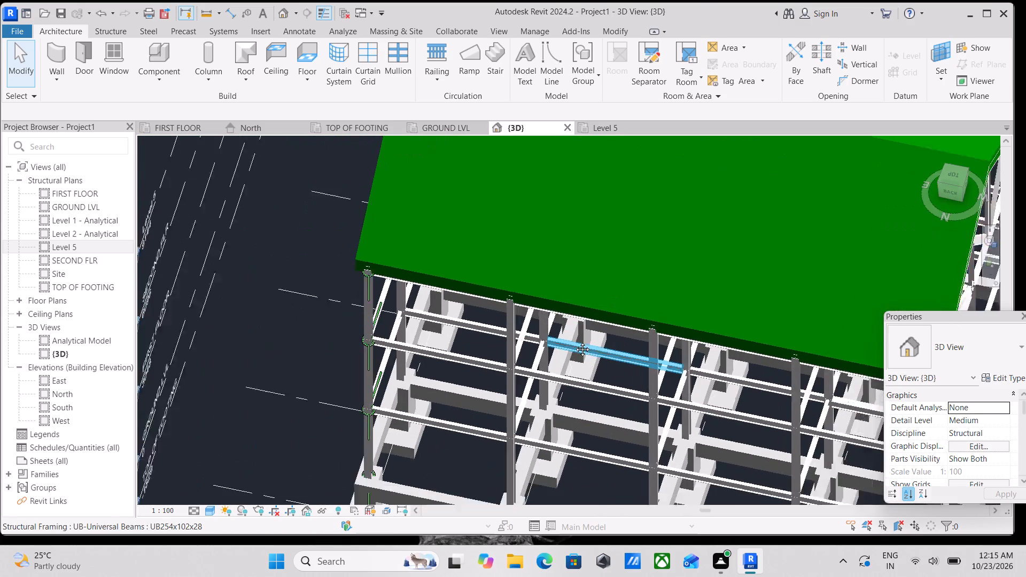
middle_drag(574, 341, 456, 244)
scroll(523, 328, up, 4)
scroll(497, 299, down, 4)
middle_drag(510, 294, 405, 213)
scroll(597, 304, up, 1)
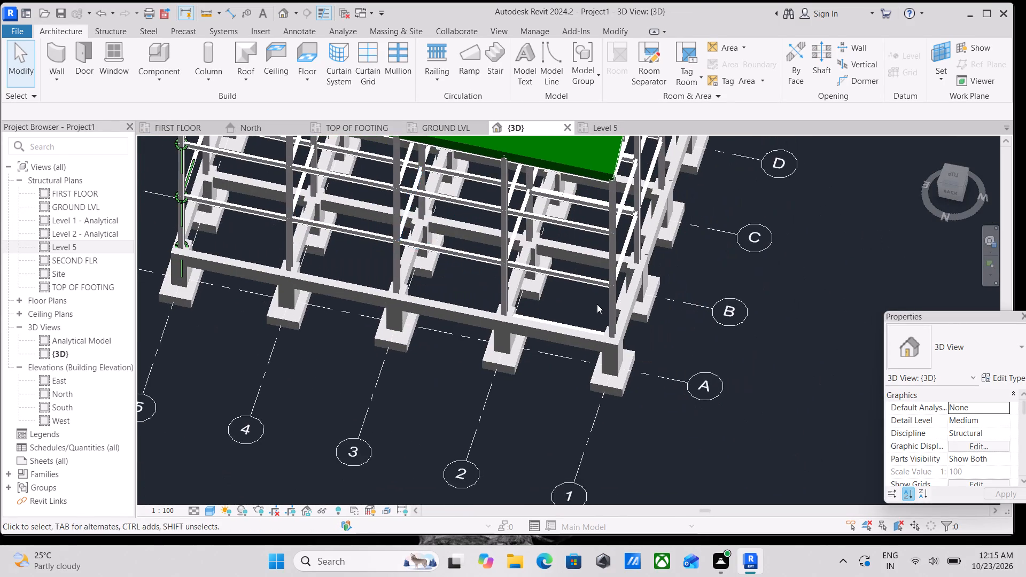
scroll(597, 304, up, 2)
middle_drag(597, 304, 686, 469)
scroll(696, 340, down, 2)
middle_drag(696, 341, 719, 436)
scroll(574, 300, down, 3)
middle_drag(522, 293, 679, 412)
scroll(625, 349, up, 5)
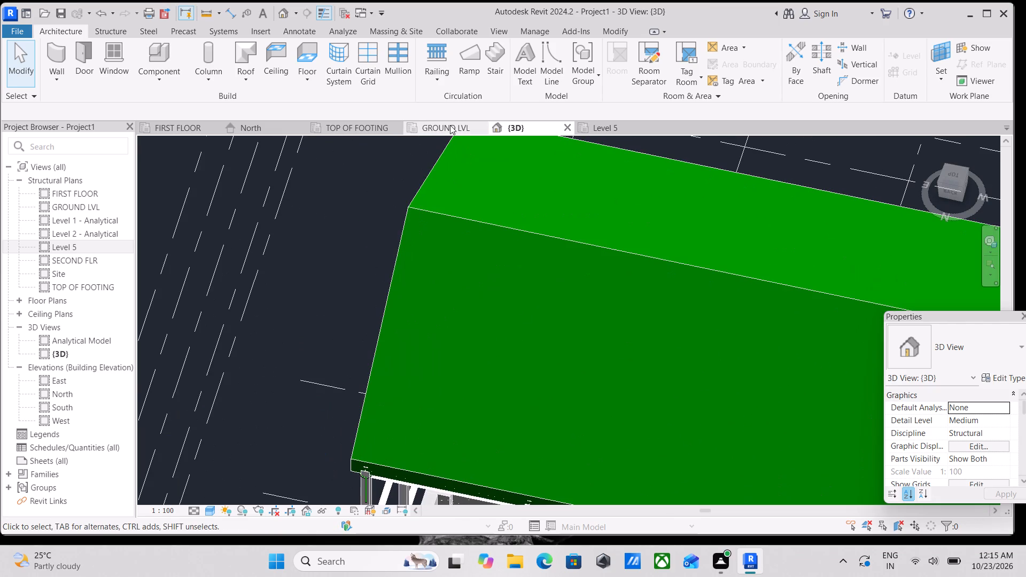
Open the GROUND LVL structural plan and inspect the beam-to-column junctions, including the corner column and its adjoining beams.
click(450, 125)
scroll(595, 283, down, 4)
scroll(555, 319, up, 4)
scroll(518, 345, up, 3)
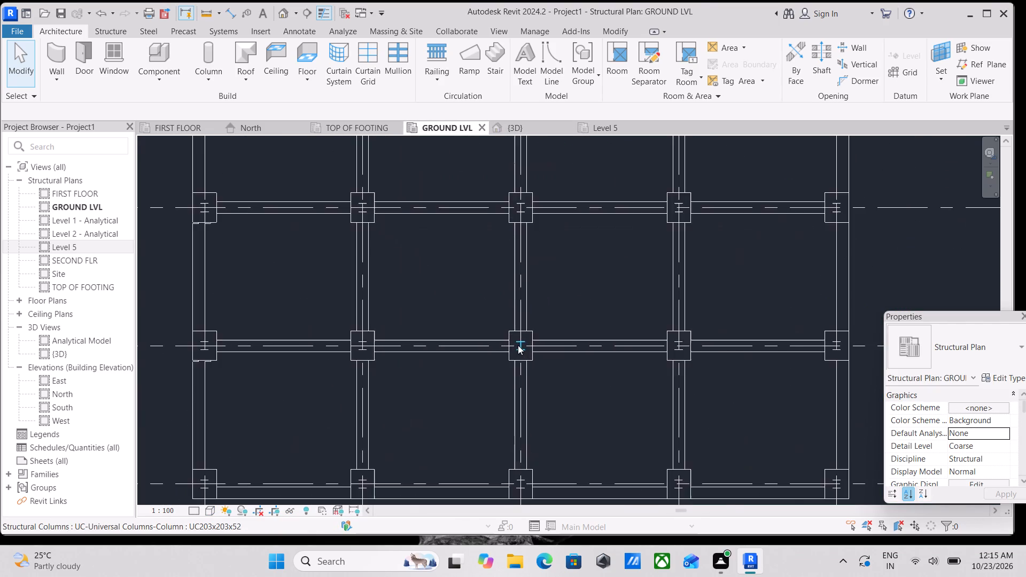
scroll(518, 345, up, 8)
scroll(524, 359, down, 9)
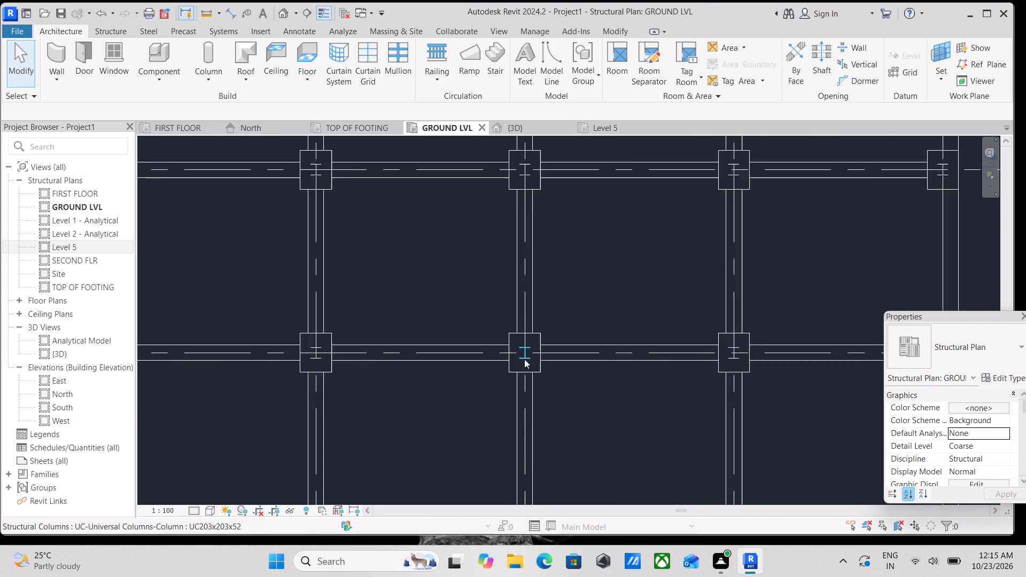
scroll(524, 359, down, 7)
middle_drag(484, 324, 549, 388)
scroll(458, 303, up, 4)
scroll(526, 376, up, 6)
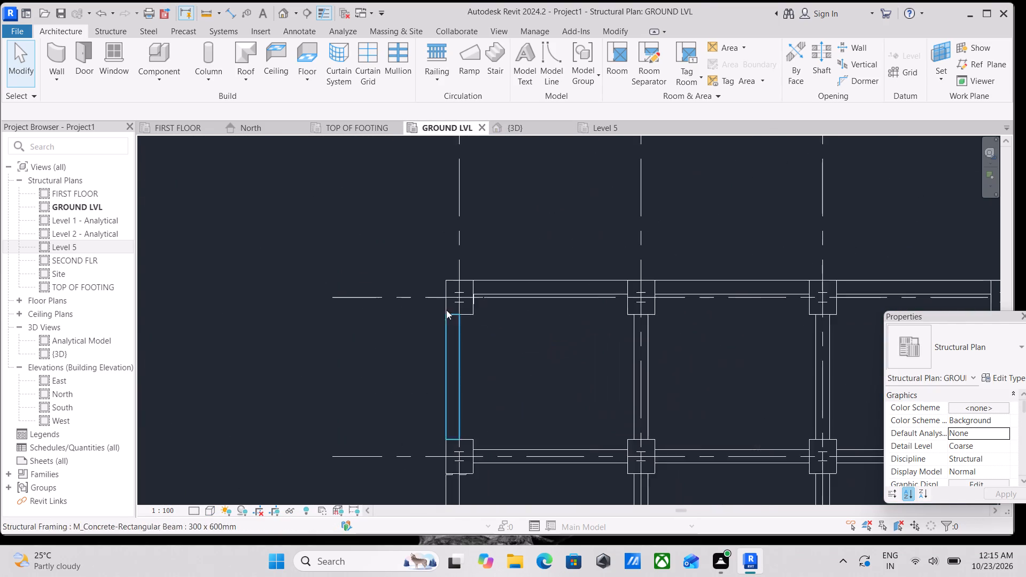
scroll(446, 310, up, 7)
click(460, 187)
click(345, 210)
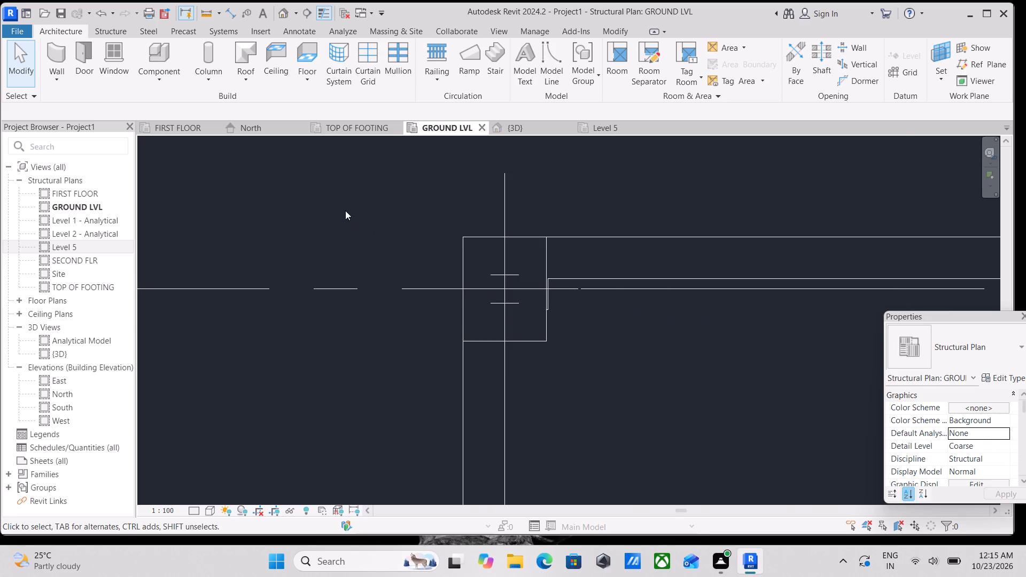
drag(319, 207, 307, 230)
scroll(571, 217, down, 6)
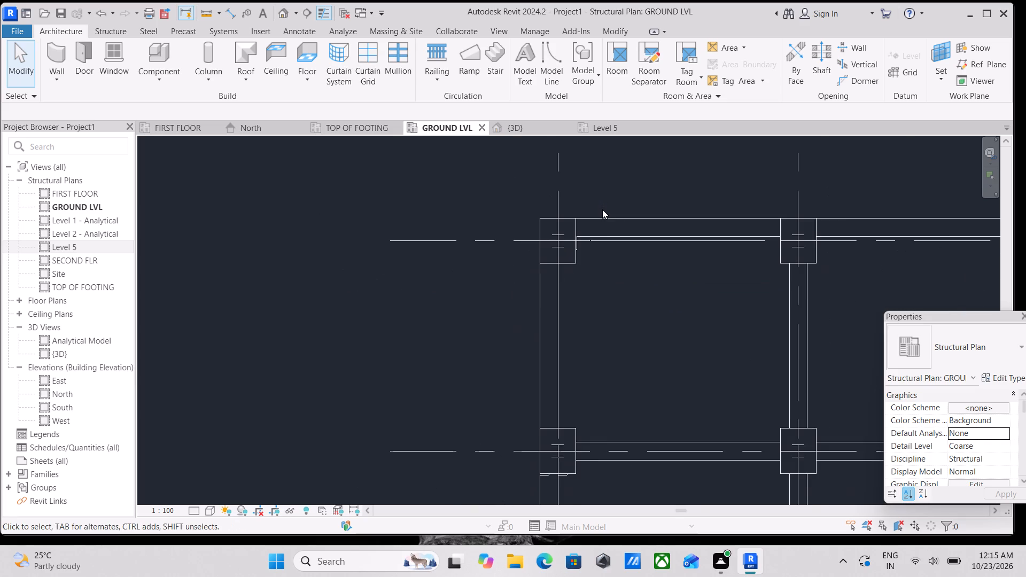
Review the column and ground beam layout in the GROUND LVL plan across grids A to D, including grid A's end.
scroll(621, 232, down, 9)
scroll(603, 300, down, 4)
scroll(647, 340, up, 5)
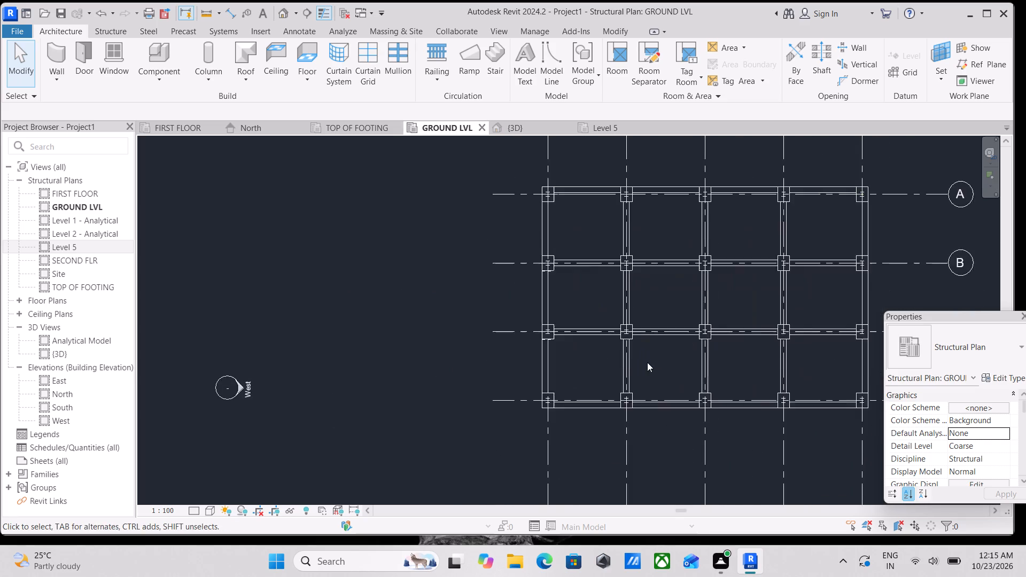
scroll(647, 362, up, 9)
scroll(566, 355, up, 5)
scroll(569, 354, down, 11)
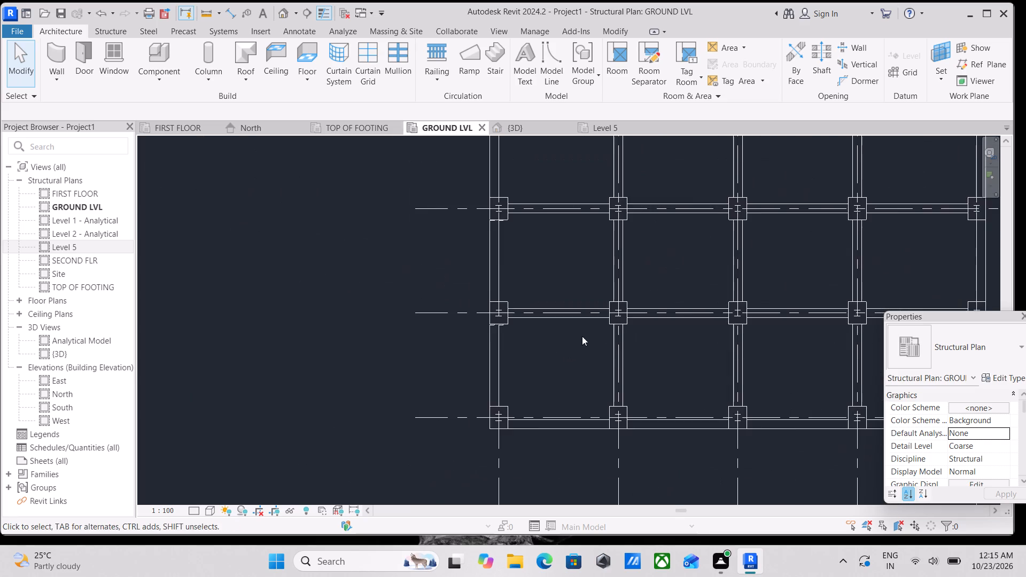
middle_drag(601, 298, 386, 340)
middle_drag(508, 247, 443, 308)
middle_drag(531, 268, 436, 325)
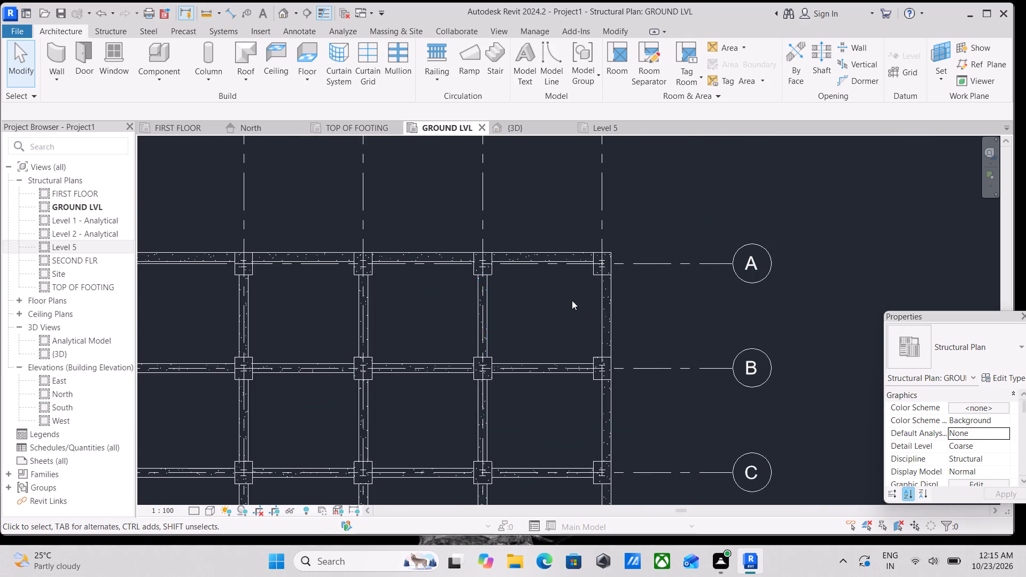
scroll(572, 300, down, 2)
middle_drag(572, 300, 460, 334)
scroll(460, 334, up, 1)
scroll(531, 314, up, 7)
scroll(633, 277, up, 4)
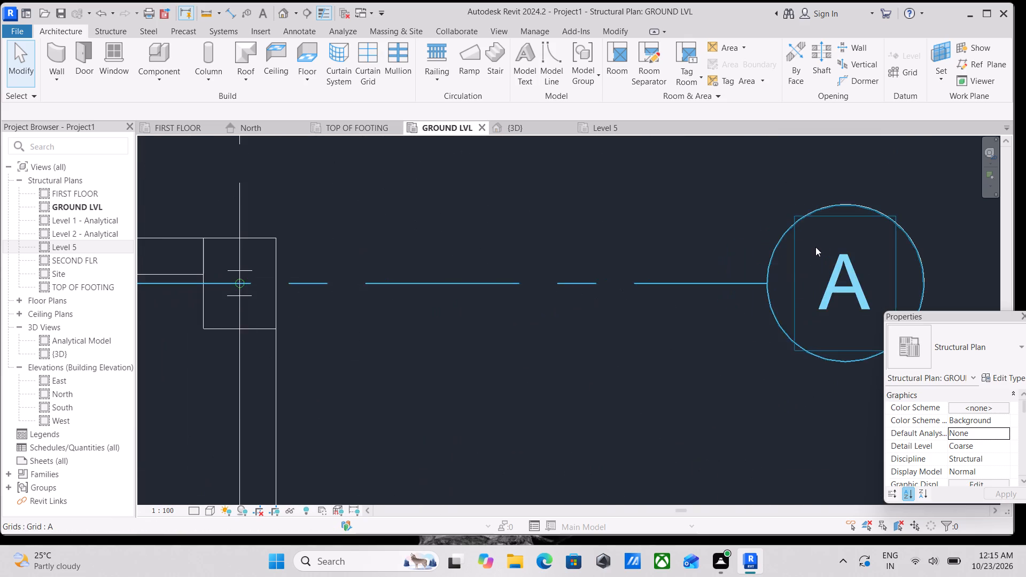
scroll(815, 247, down, 5)
scroll(668, 294, down, 5)
scroll(584, 298, down, 4)
scroll(512, 321, down, 4)
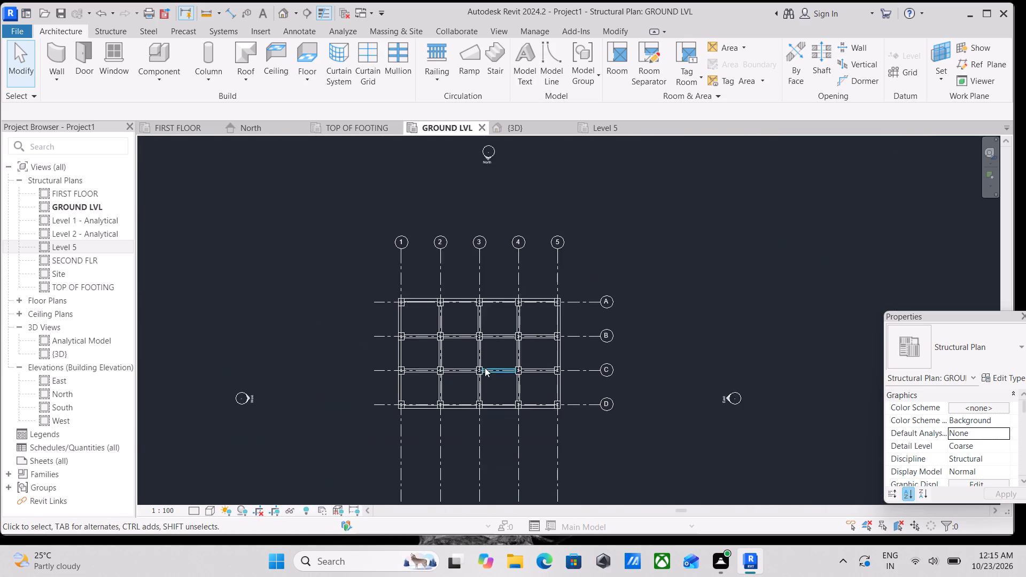
scroll(485, 368, up, 12)
scroll(464, 326, up, 4)
scroll(464, 326, down, 9)
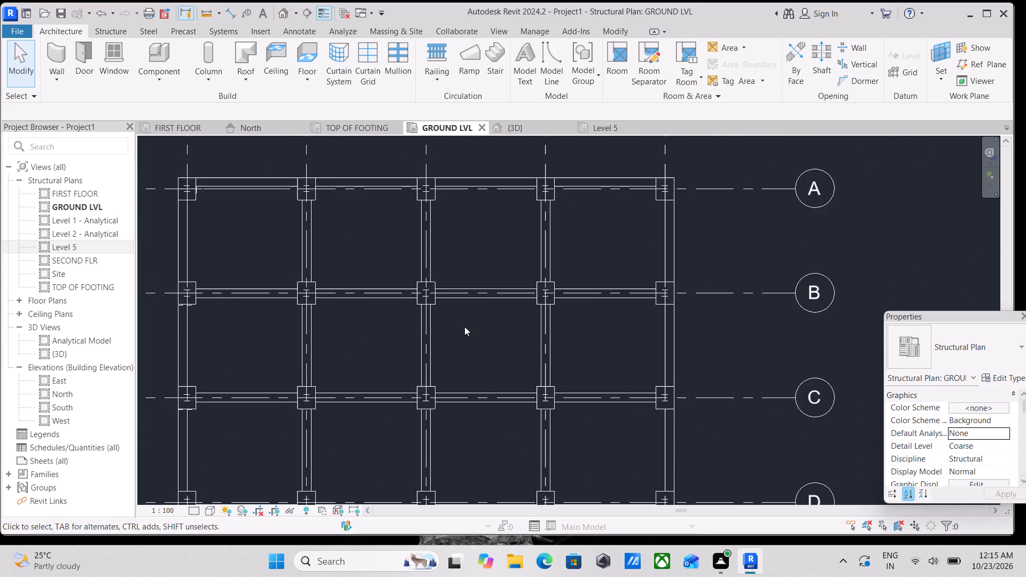
Check the ground beams and columns in the bays along grid 1 of the GROUND LVL plan.
middle_drag(464, 326, 600, 279)
scroll(600, 279, up, 1)
middle_drag(460, 314, 593, 273)
scroll(500, 410, up, 8)
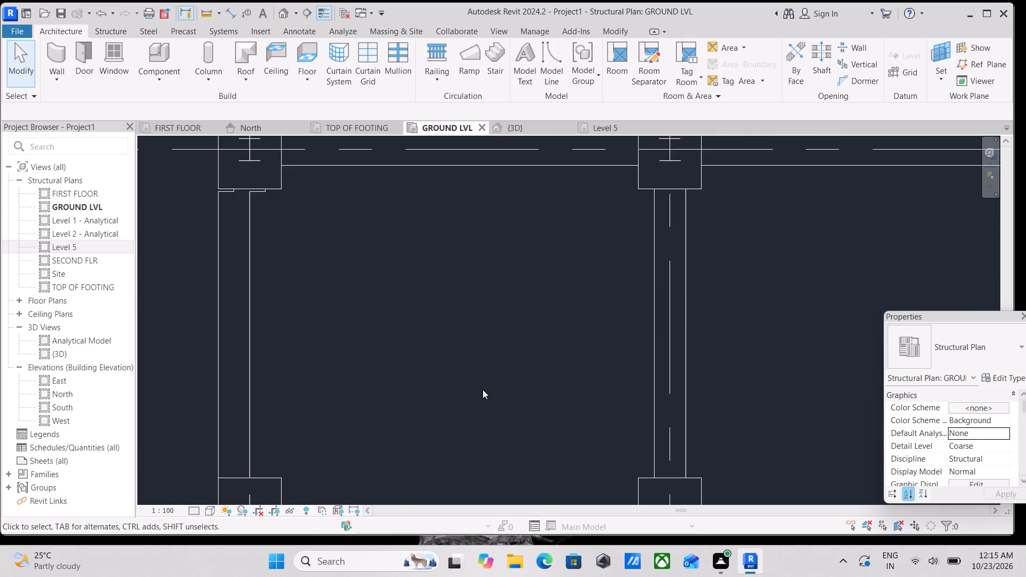
scroll(483, 389, up, 4)
scroll(483, 389, down, 15)
middle_drag(483, 389, 514, 469)
scroll(514, 469, up, 3)
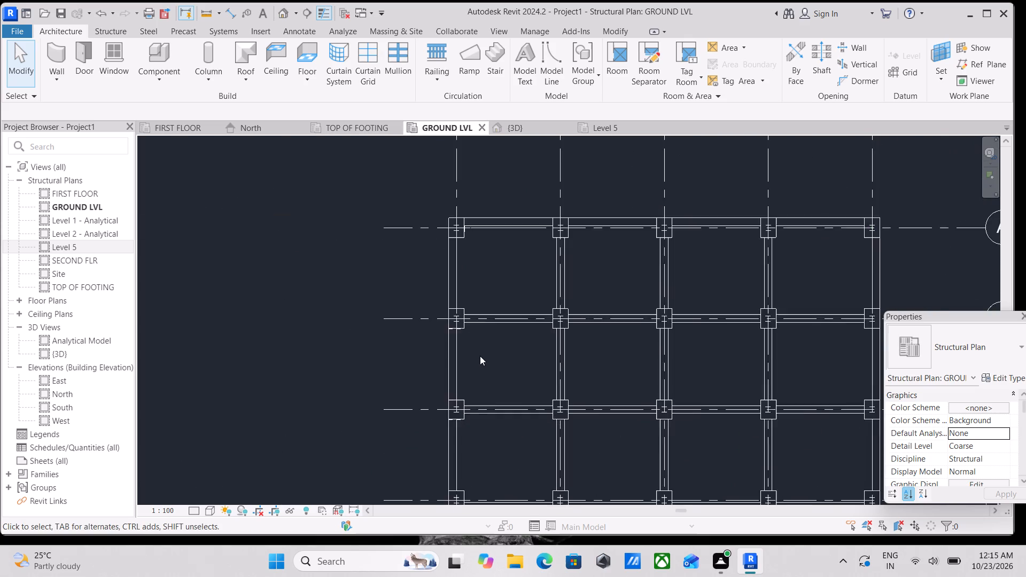
scroll(480, 356, up, 9)
scroll(480, 356, down, 13)
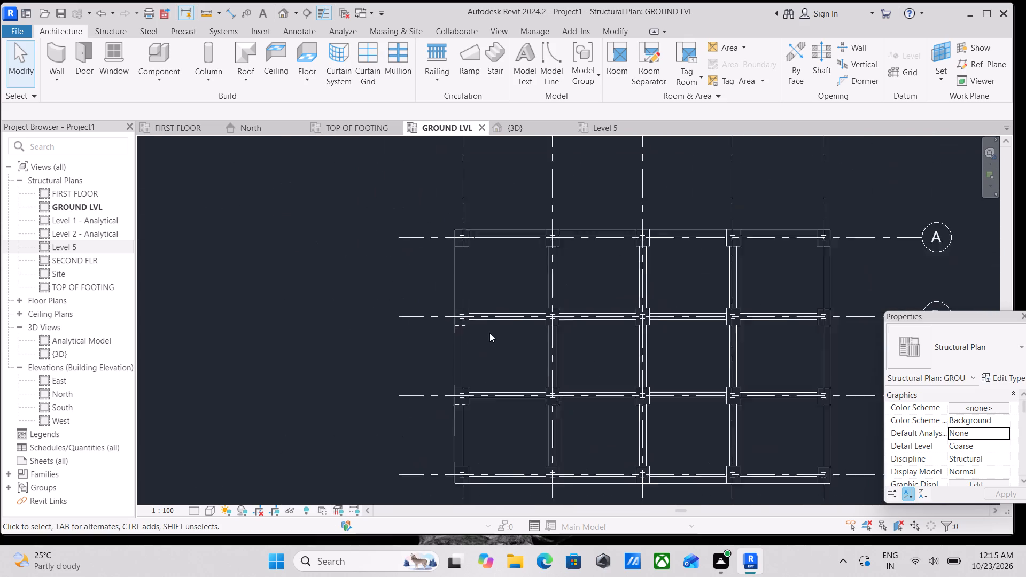
Inspect the corner column at grids A and 1 and select the adjoining 300 x 600mm concrete beam to check its end.
middle_drag(495, 361, 524, 441)
scroll(510, 329, up, 18)
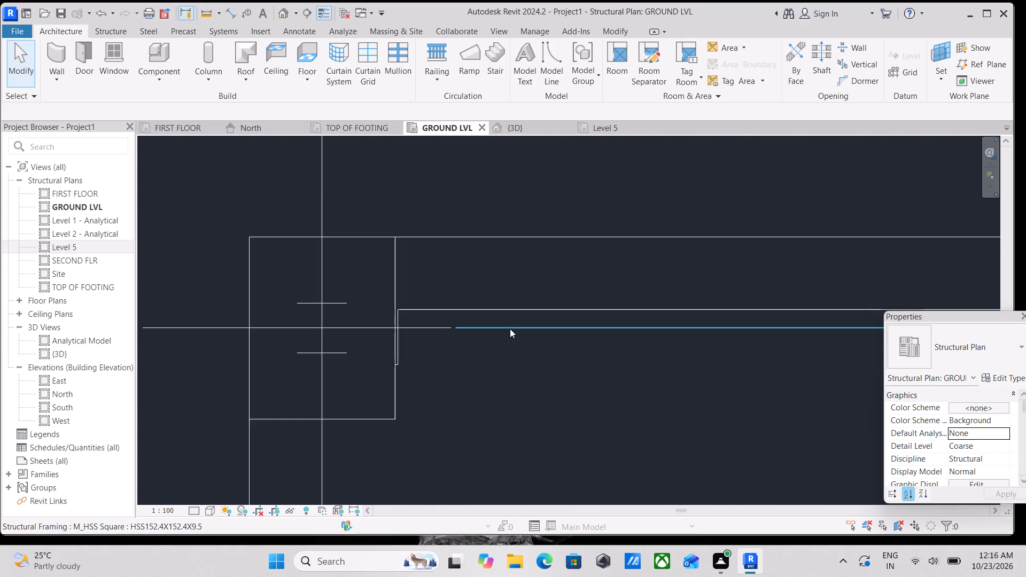
scroll(510, 329, down, 10)
scroll(494, 338, up, 14)
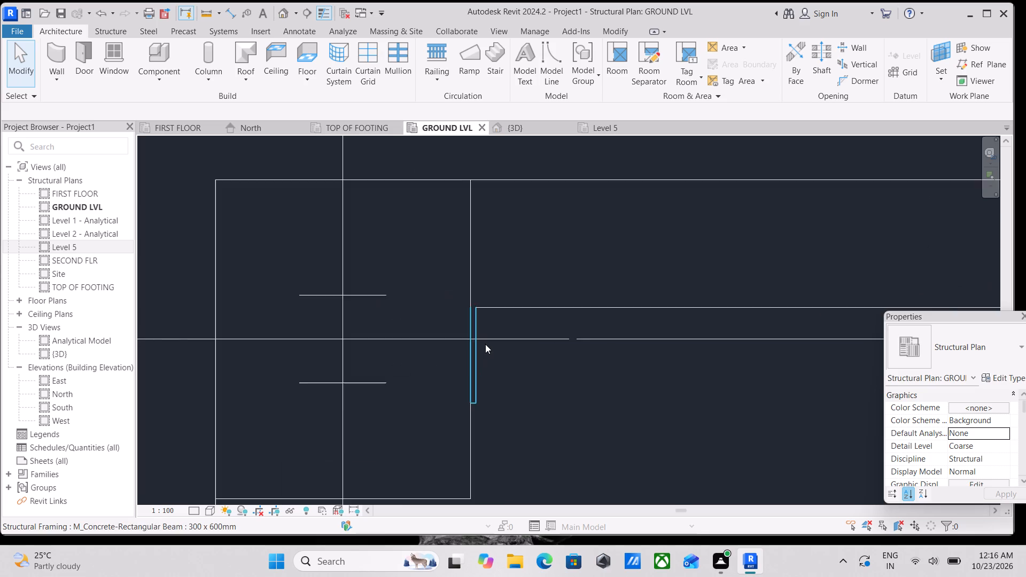
scroll(485, 344, up, 4)
click(488, 281)
scroll(487, 282, down, 6)
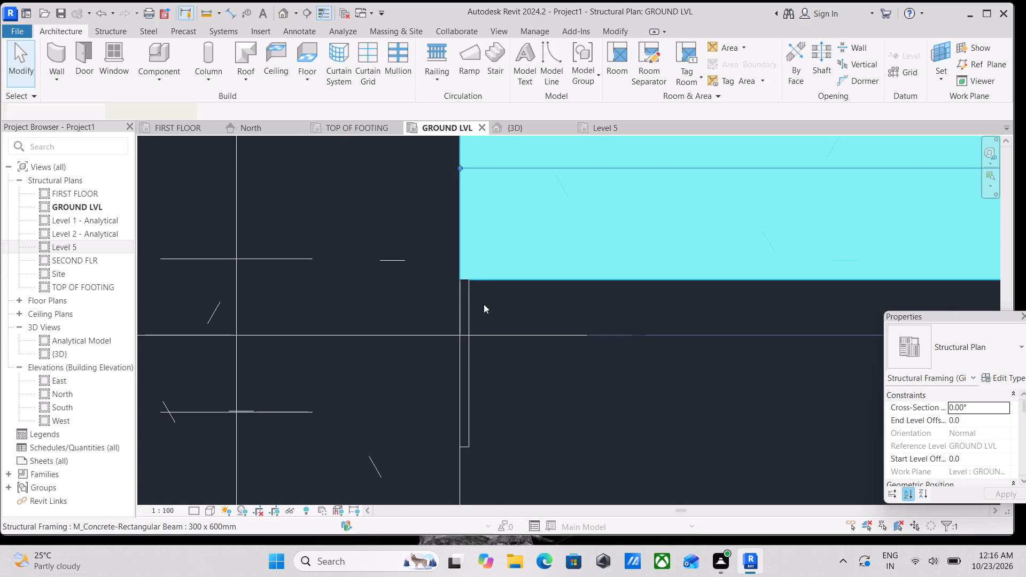
scroll(484, 304, down, 5)
scroll(494, 354, down, 7)
middle_drag(506, 353, 474, 323)
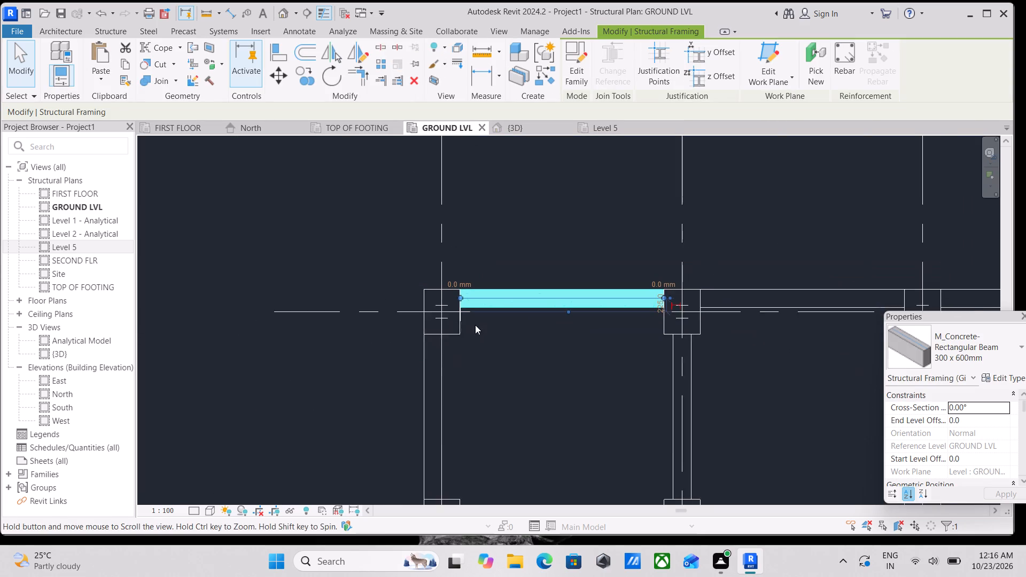
scroll(476, 333, up, 1)
key(Escape)
scroll(479, 333, down, 8)
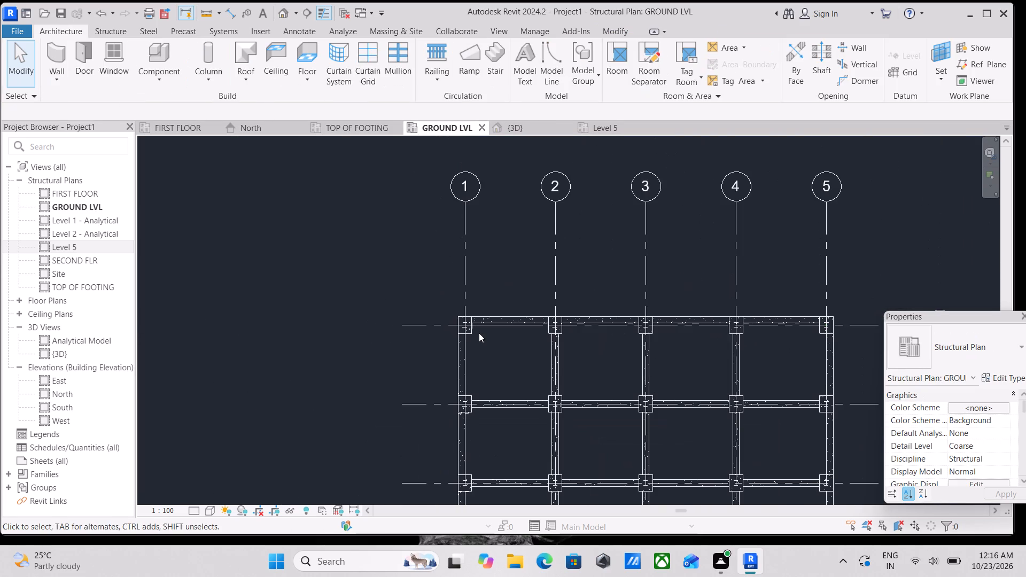
scroll(479, 334, up, 4)
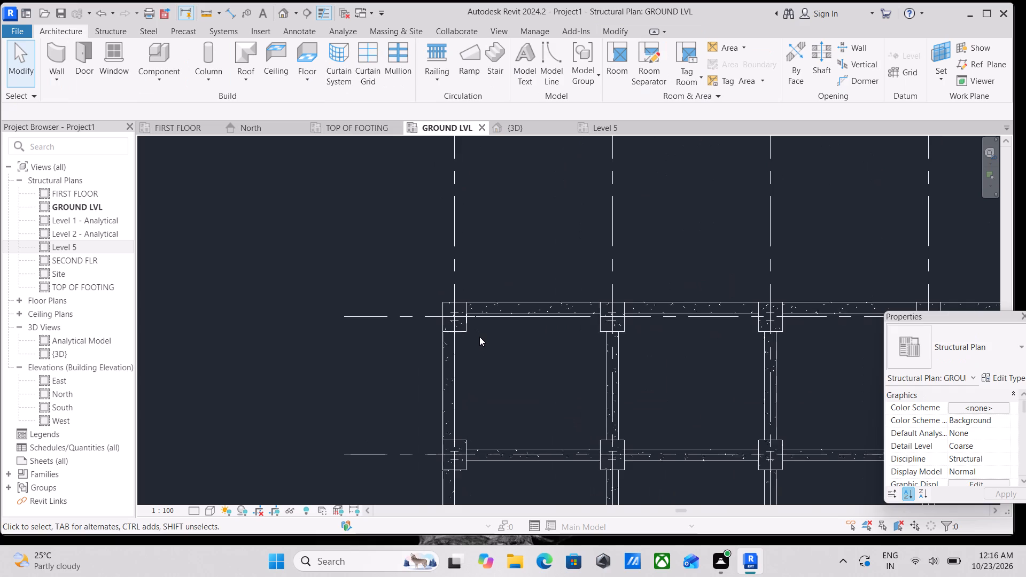
scroll(479, 337, down, 7)
scroll(479, 337, up, 5)
scroll(404, 285, up, 10)
scroll(508, 346, down, 9)
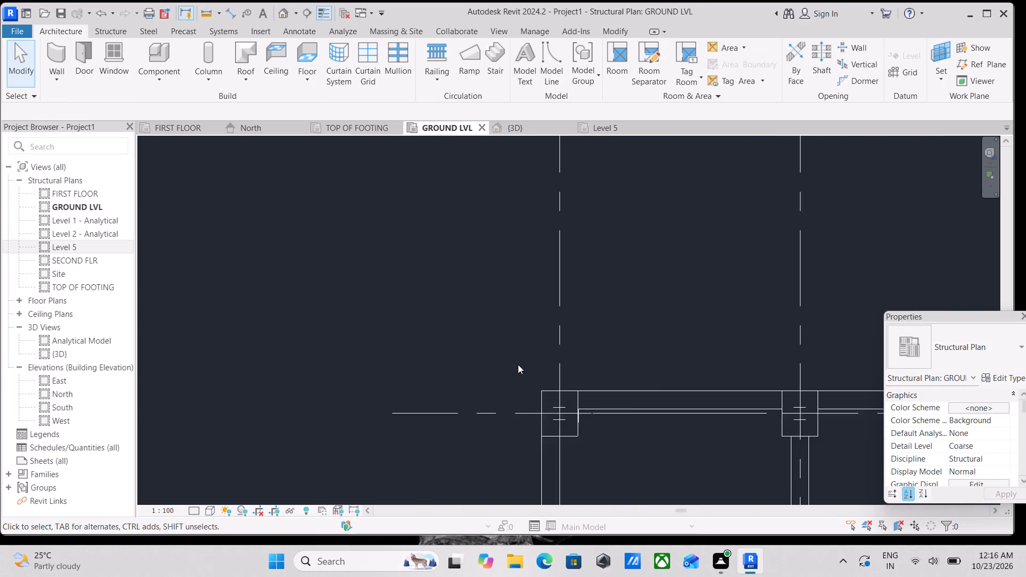
scroll(518, 367, down, 5)
Open the FIRST FLOOR structural plan and review its beam and column layout across the grids.
click(162, 129)
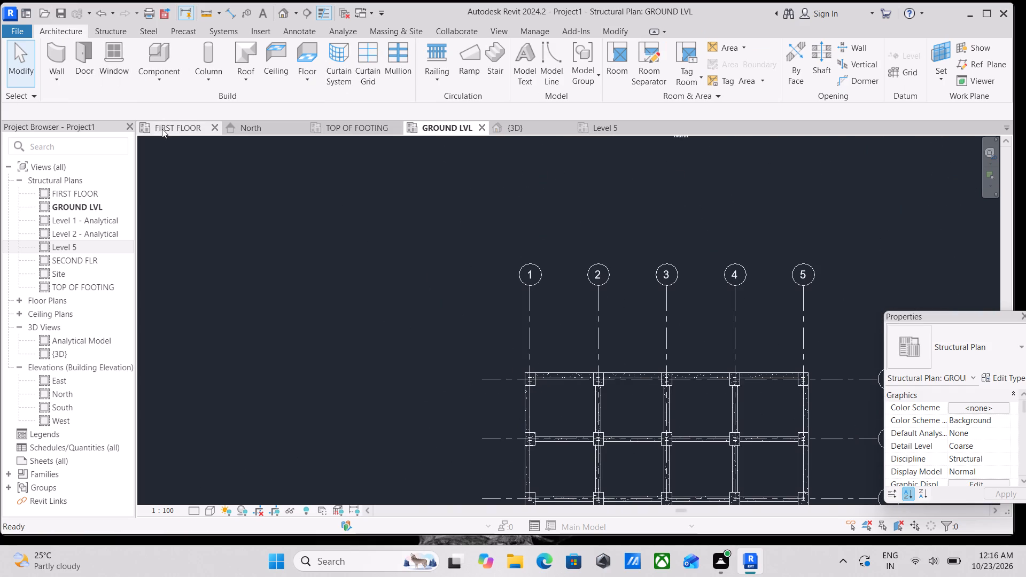
scroll(748, 371, up, 7)
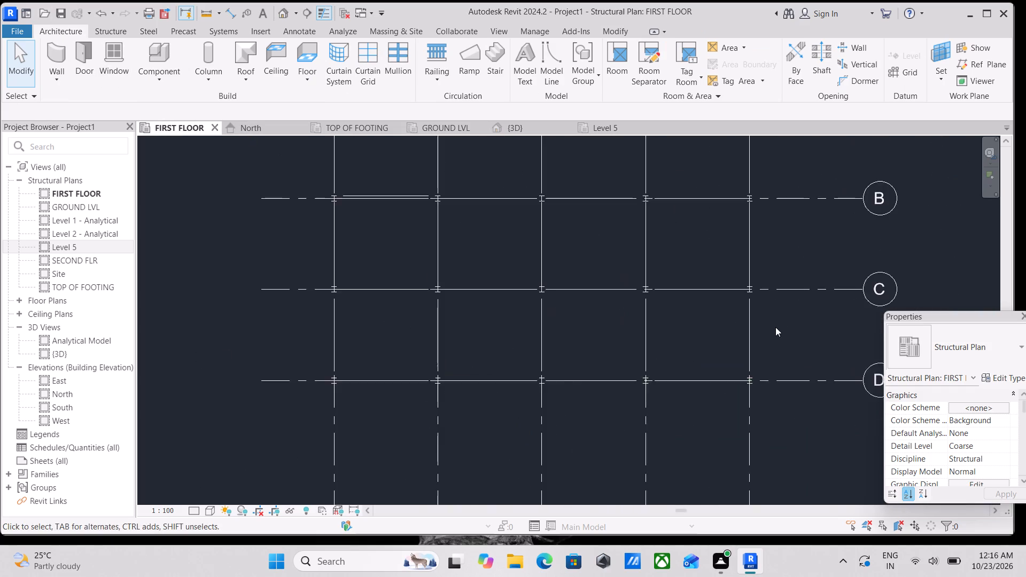
middle_drag(761, 318, 476, 214)
scroll(562, 272, down, 8)
middle_drag(585, 316, 652, 395)
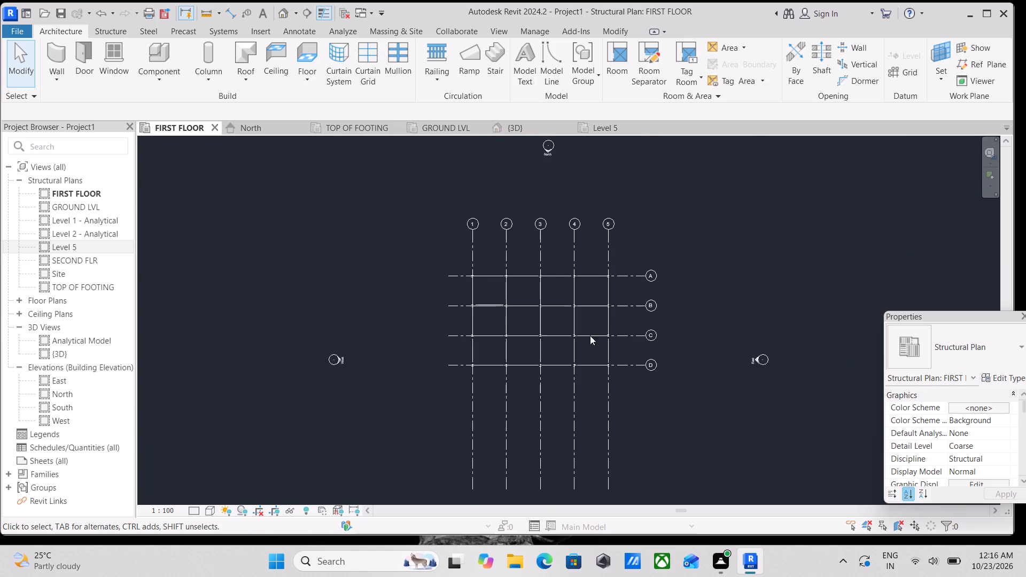
Open the TOP OF FOOTING structural plan and examine the rectangular footings and concrete columns along the grids.
click(351, 132)
scroll(519, 297, up, 3)
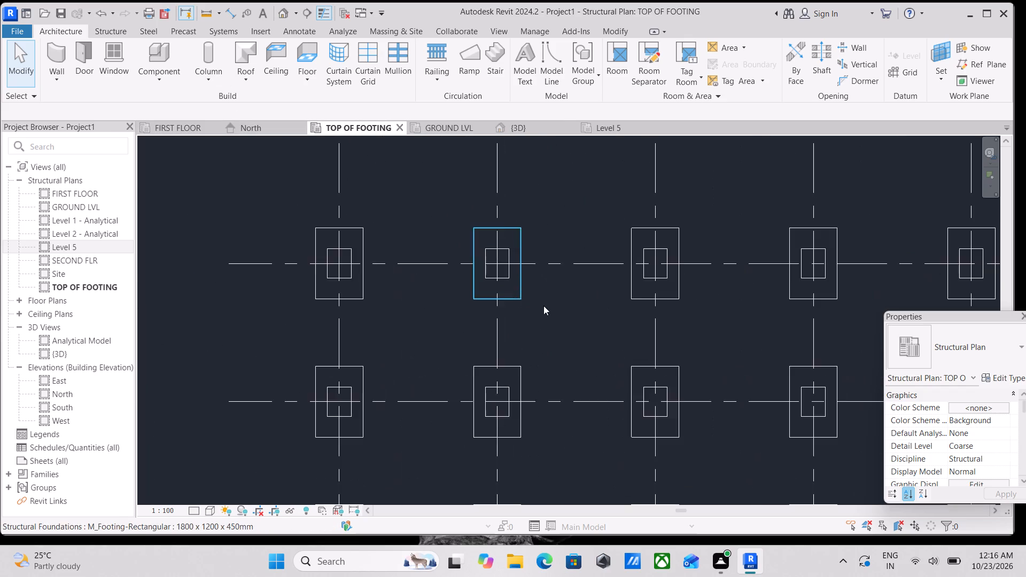
scroll(565, 312, up, 3)
scroll(464, 236, up, 15)
scroll(454, 246, down, 6)
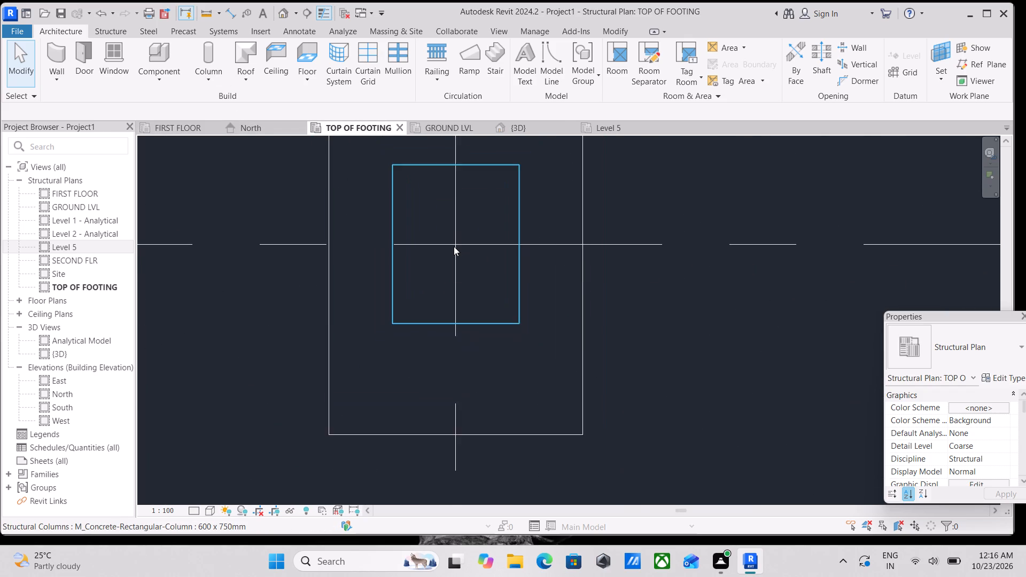
scroll(454, 246, down, 11)
scroll(527, 267, down, 3)
middle_drag(508, 259, 397, 233)
scroll(539, 254, down, 2)
middle_drag(510, 255, 396, 259)
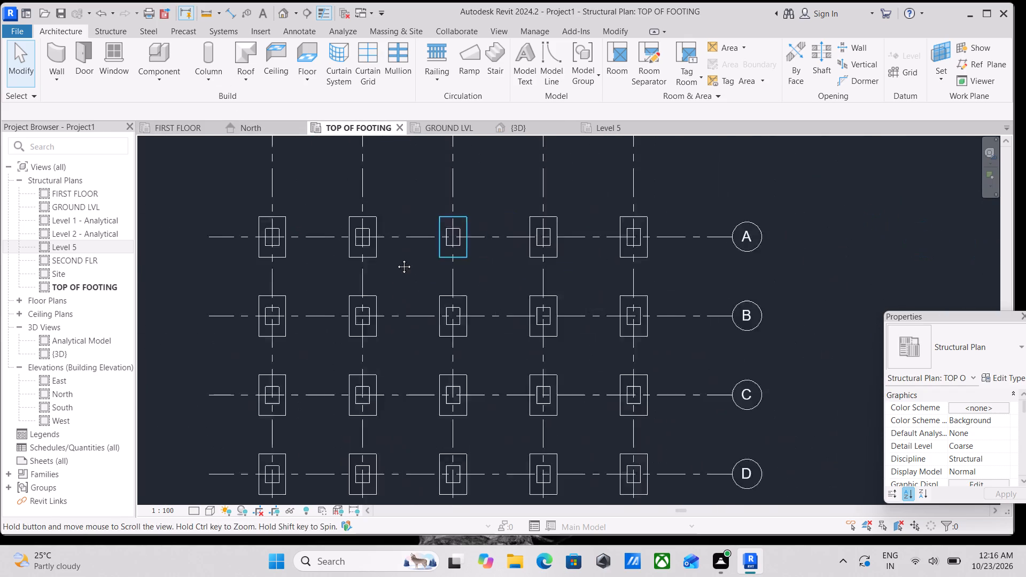
middle_drag(396, 259, 397, 259)
scroll(543, 260, up, 2)
scroll(601, 258, up, 10)
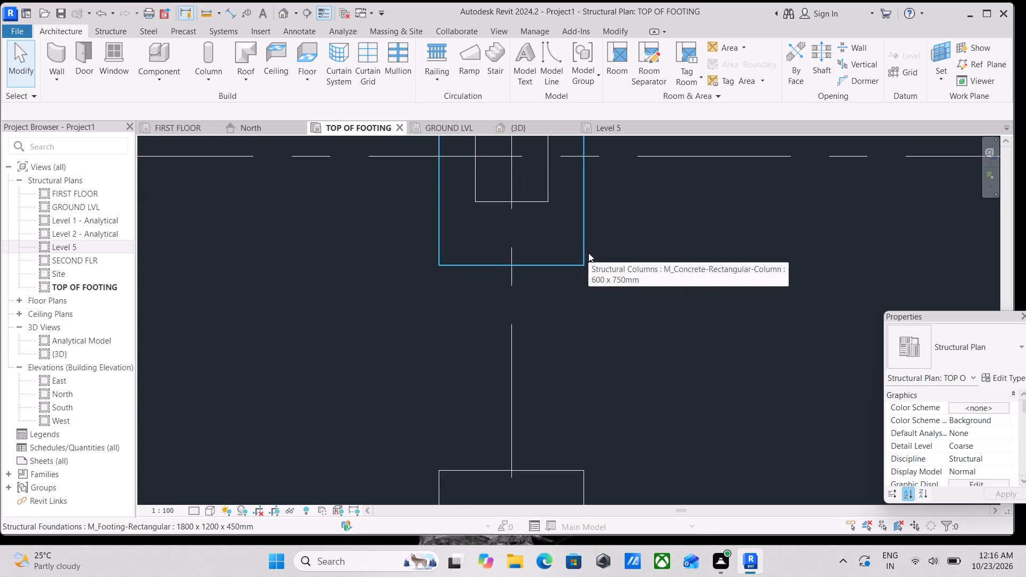
scroll(588, 253, down, 18)
middle_drag(593, 252, 550, 146)
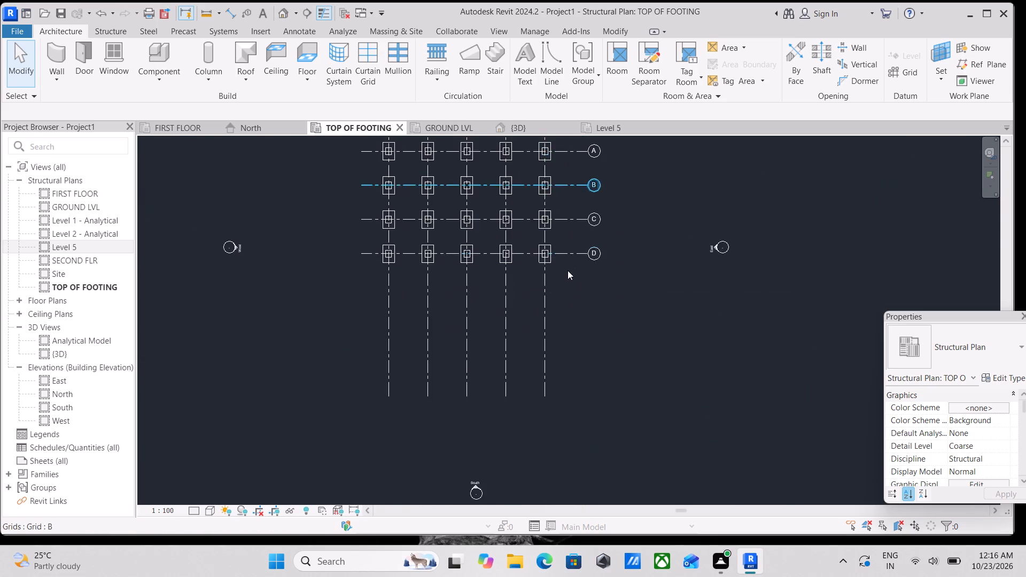
Review the full extent of the TOP OF FOOTING plan, including grid D and the East elevation marker.
scroll(567, 271, up, 7)
scroll(555, 264, down, 5)
scroll(706, 251, up, 4)
scroll(841, 239, up, 3)
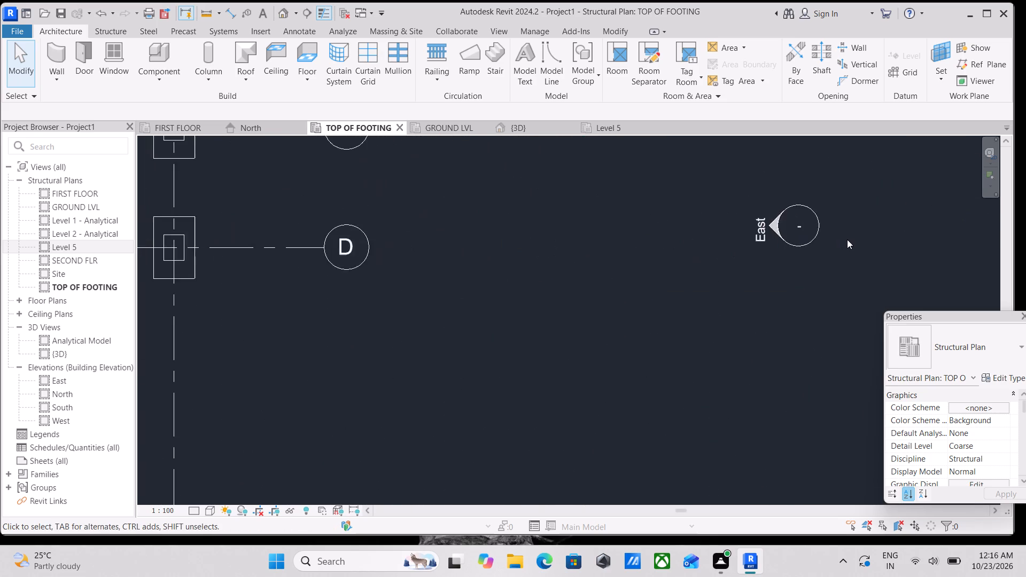
scroll(847, 239, up, 9)
scroll(711, 198, up, 5)
scroll(711, 198, down, 6)
scroll(537, 274, down, 2)
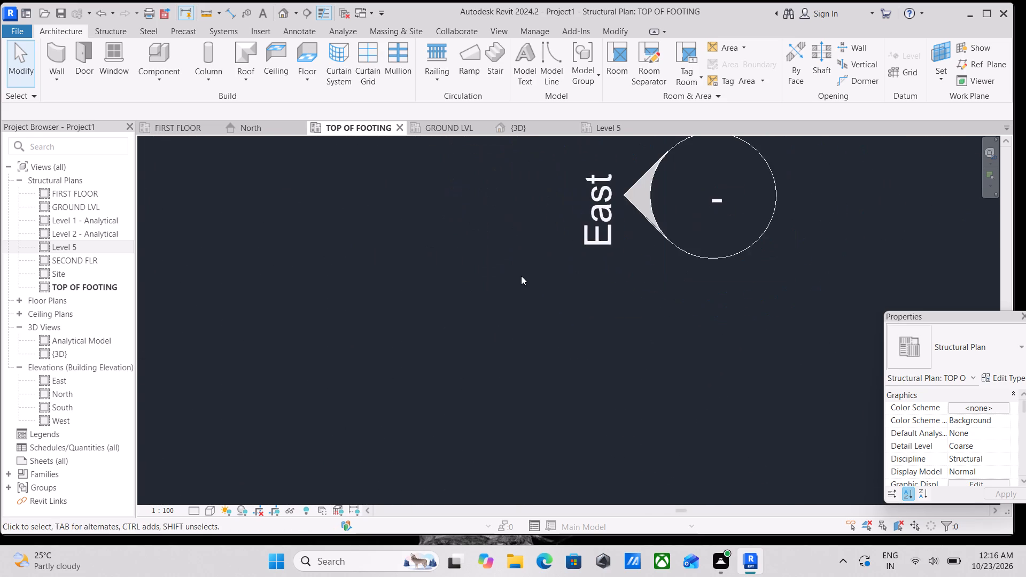
scroll(521, 276, down, 11)
scroll(386, 255, down, 3)
middle_drag(384, 254, 557, 272)
middle_drag(471, 283, 539, 269)
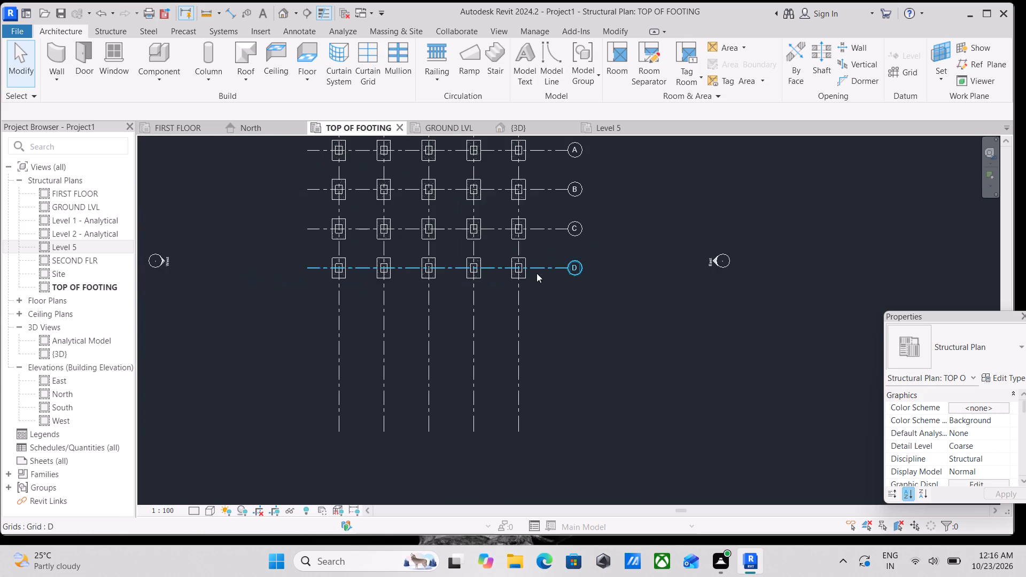
scroll(548, 271, up, 3)
scroll(551, 270, down, 5)
middle_drag(548, 317, 574, 401)
scroll(440, 185, down, 3)
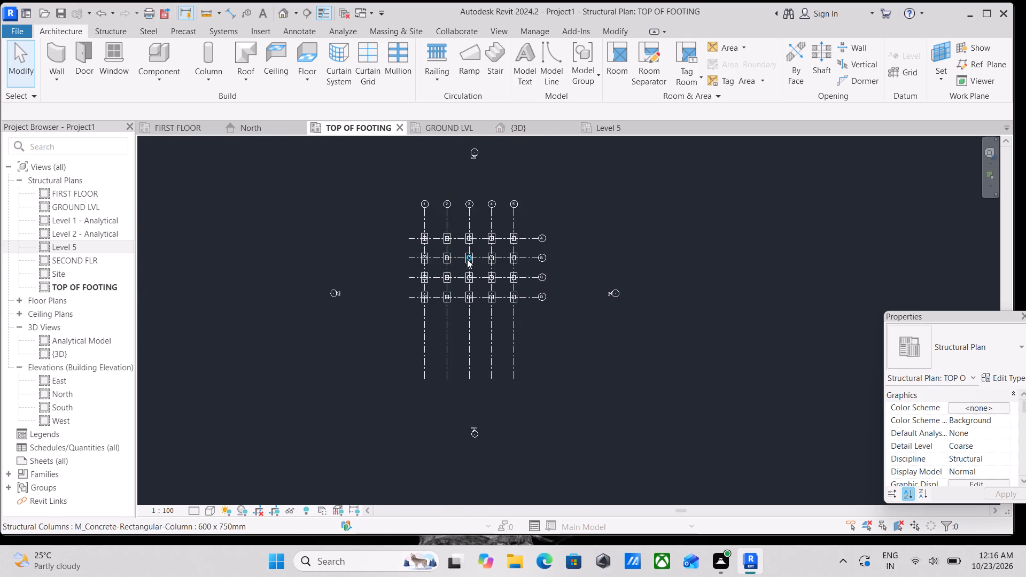
scroll(467, 259, up, 1)
Open the North elevation and check the roof's extent over the grid 5 end of the frame.
click(254, 123)
scroll(494, 275, up, 1)
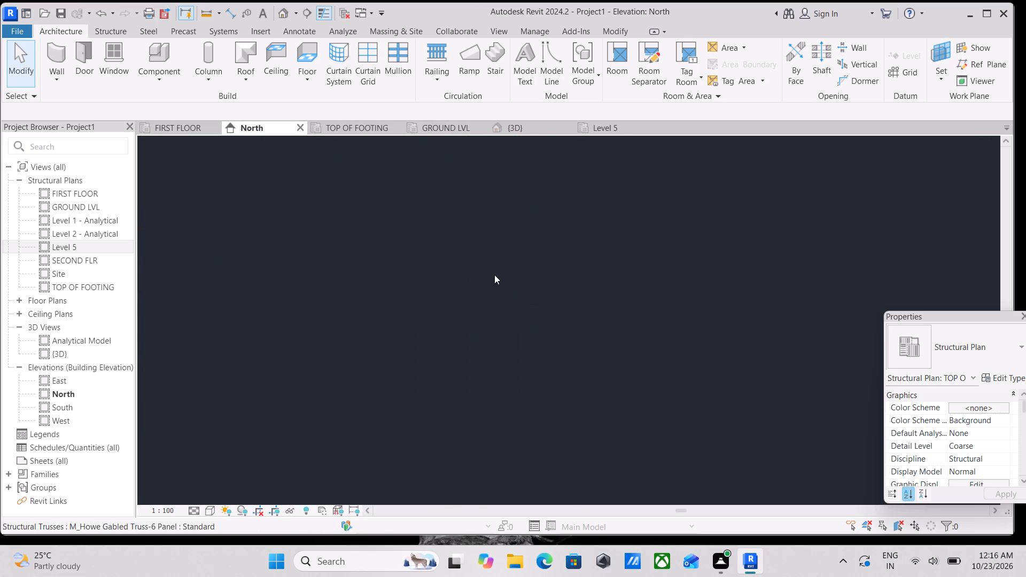
scroll(494, 275, up, 1)
scroll(543, 292, up, 3)
scroll(464, 277, up, 4)
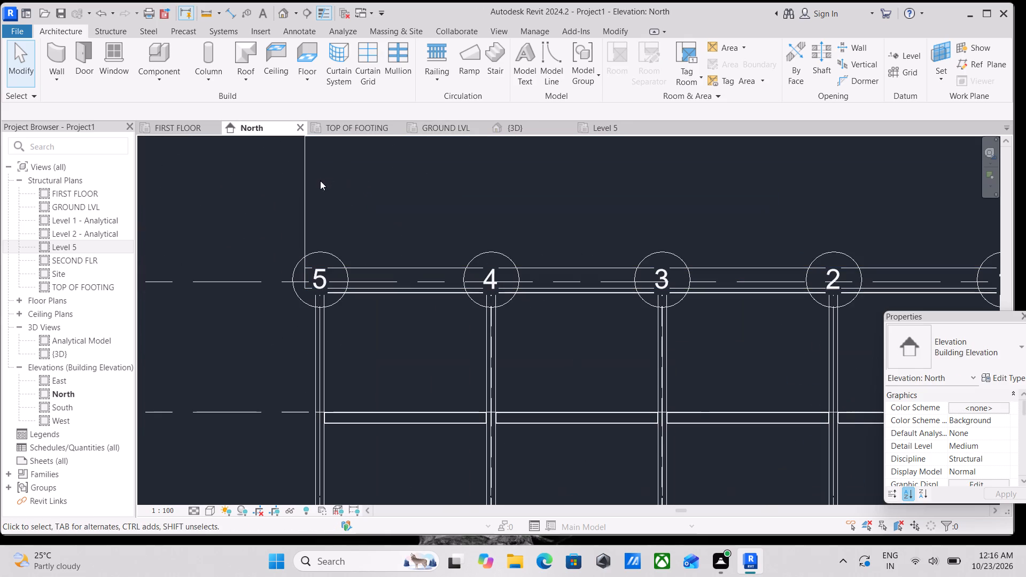
click(309, 191)
scroll(309, 191, down, 4)
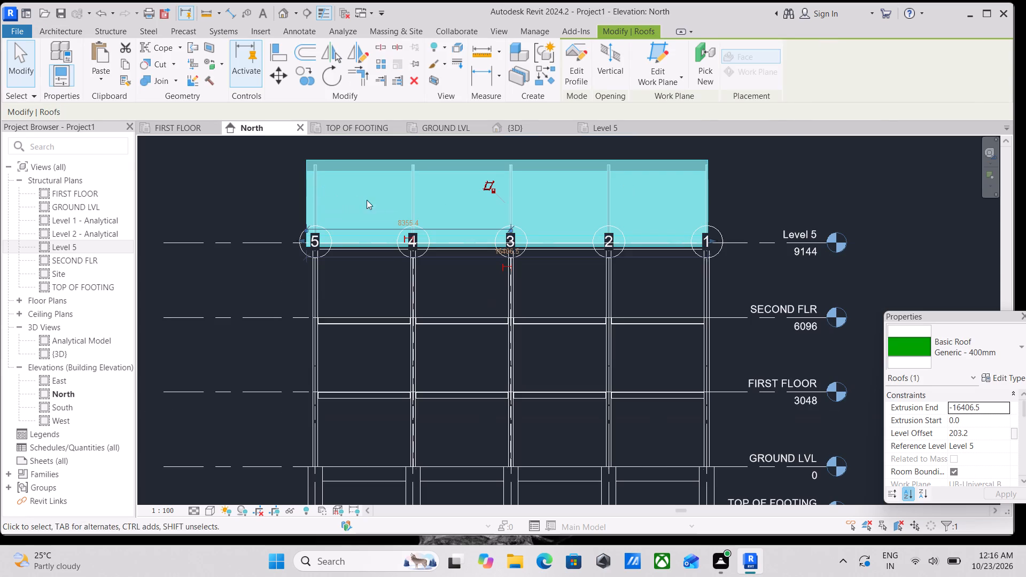
key(Escape)
scroll(459, 221, down, 3)
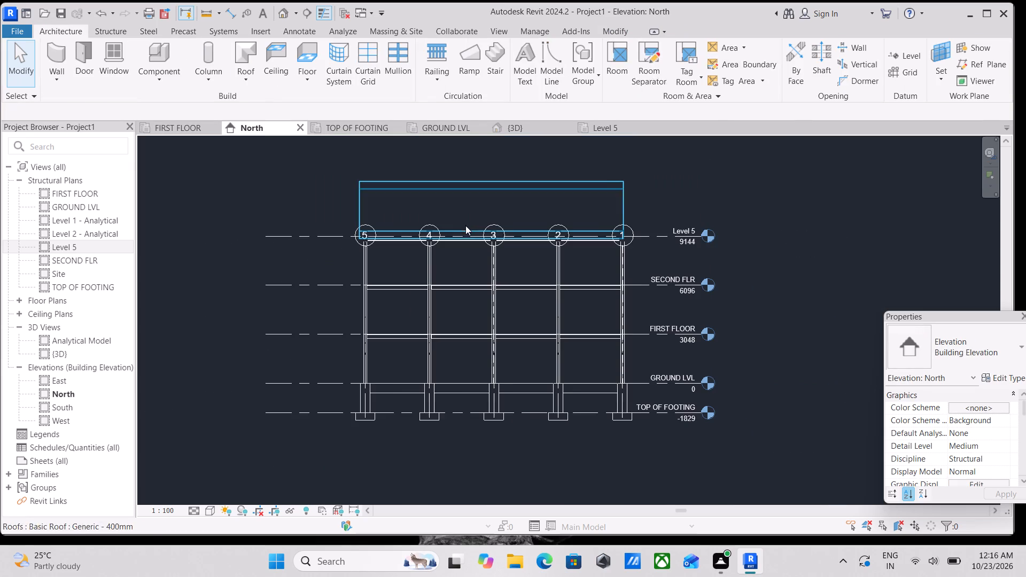
Check the end truss and the roof's edge at grid 1 in the North elevation.
click(624, 198)
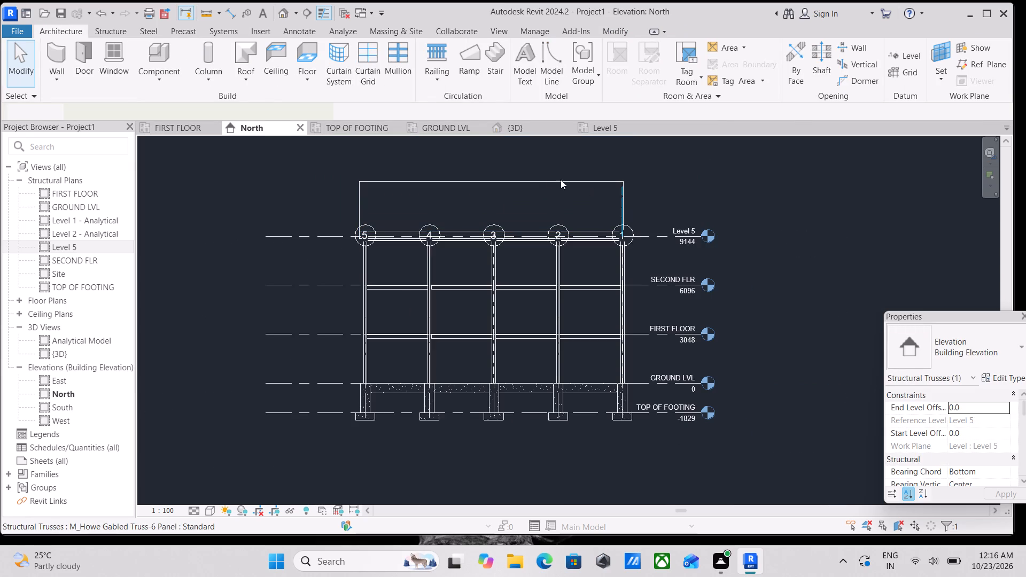
click(548, 179)
scroll(558, 205, up, 3)
scroll(604, 204, up, 4)
scroll(655, 200, up, 2)
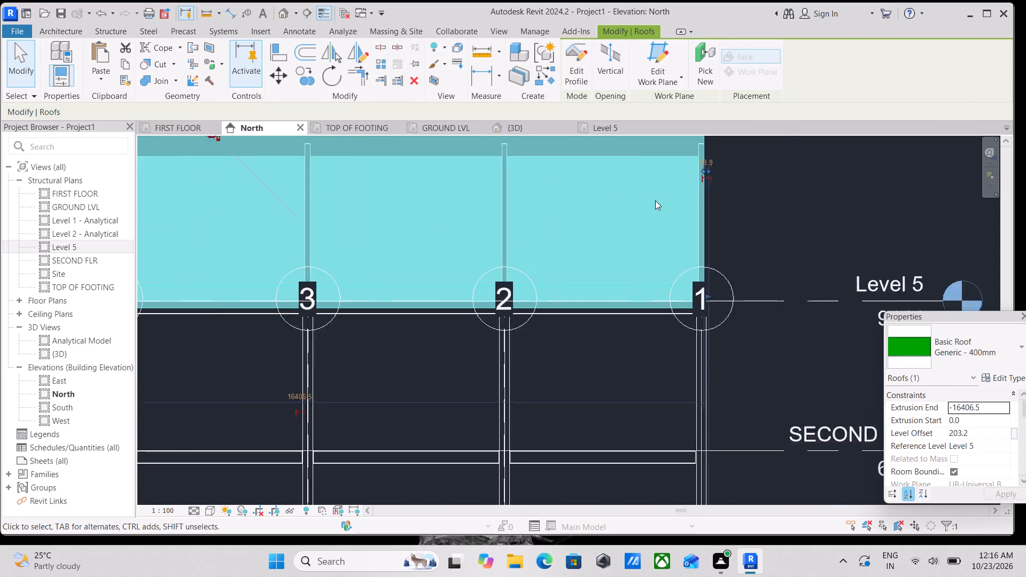
scroll(633, 212, down, 4)
key(Escape)
scroll(633, 212, down, 6)
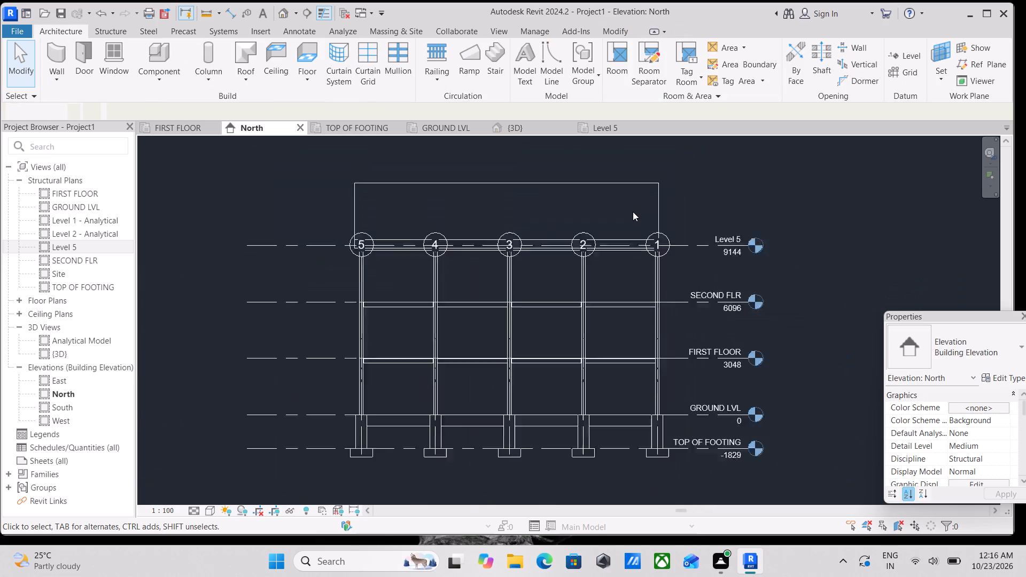
Examine the steel beams and columns at the FIRST FLOOR and SECOND FLR levels in the North elevation.
scroll(470, 191, down, 4)
scroll(475, 247, up, 5)
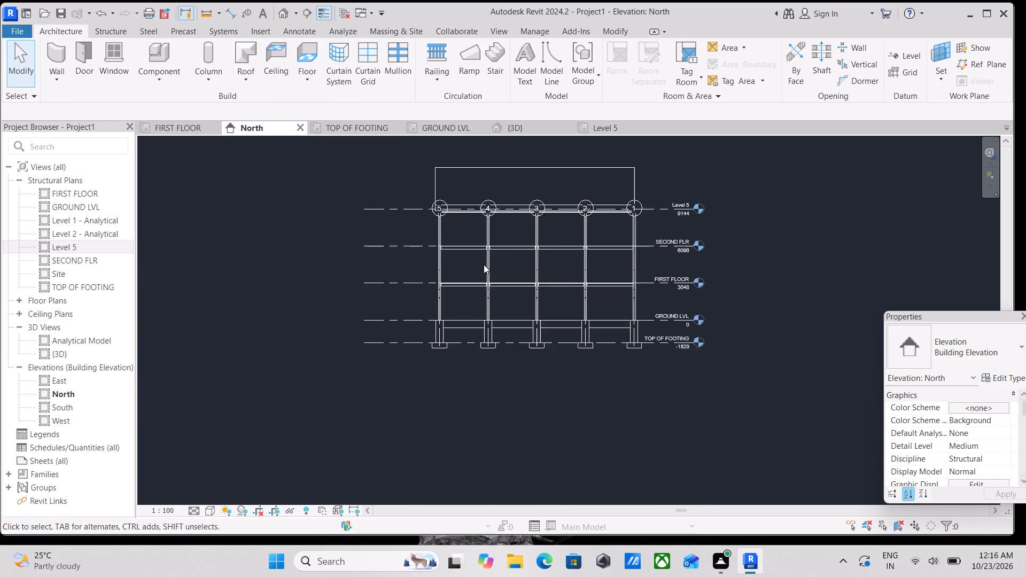
scroll(475, 256, up, 8)
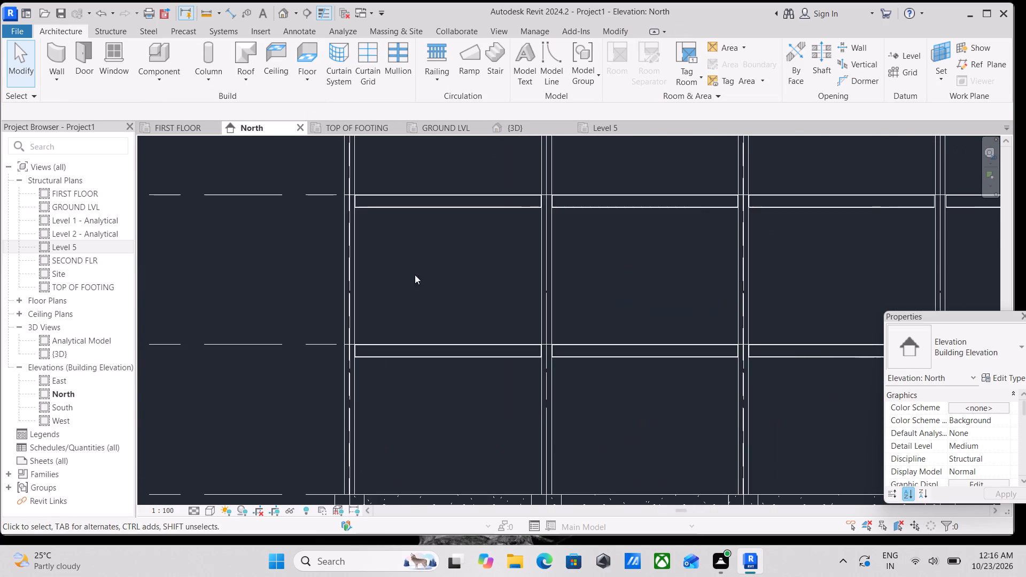
scroll(384, 253, up, 3)
scroll(383, 253, down, 6)
middle_drag(377, 249, 332, 191)
scroll(358, 231, up, 2)
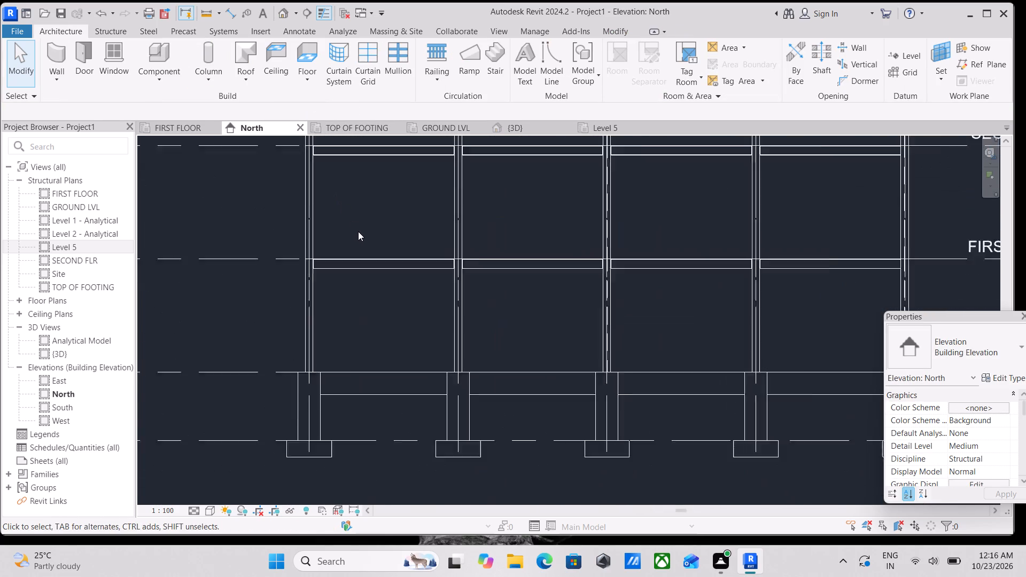
scroll(358, 231, up, 1)
scroll(358, 231, down, 3)
scroll(368, 250, up, 9)
scroll(345, 270, down, 5)
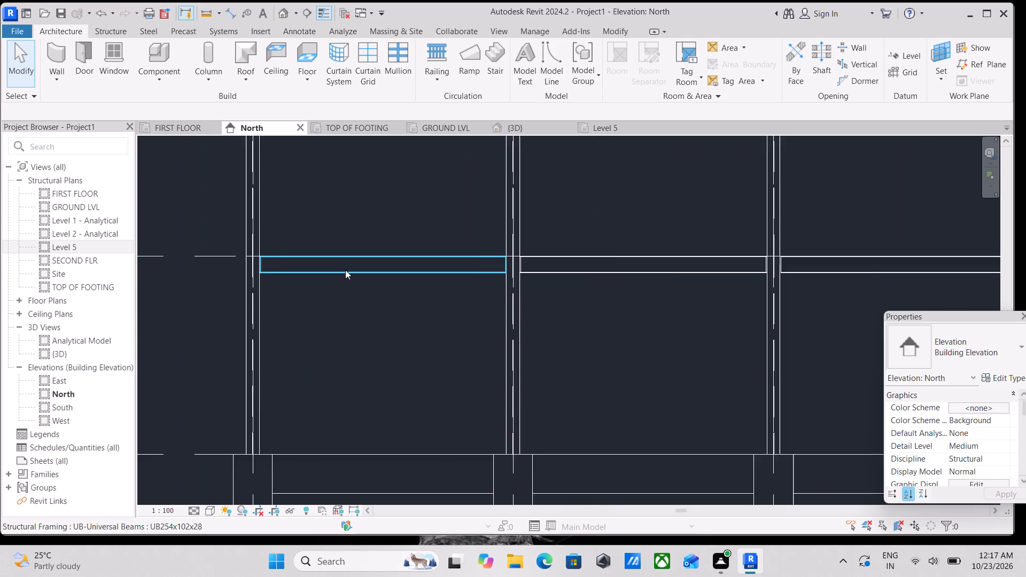
scroll(345, 270, down, 5)
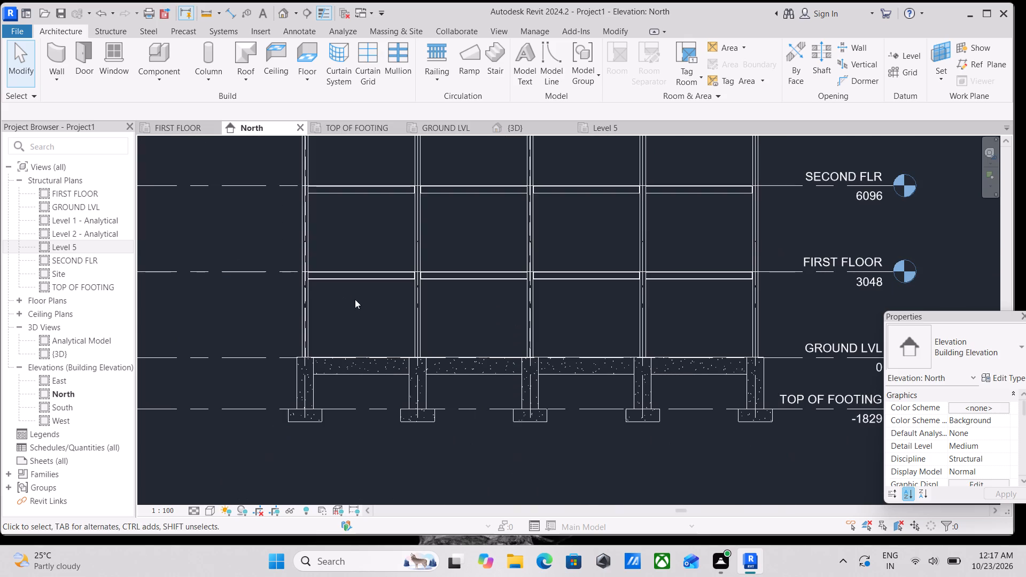
Inspect the concrete ground beams and footings in the North elevation, followed by the roof outline above Level 5.
scroll(442, 363, up, 7)
middle_drag(442, 365, 449, 258)
scroll(449, 258, up, 1)
scroll(449, 258, down, 4)
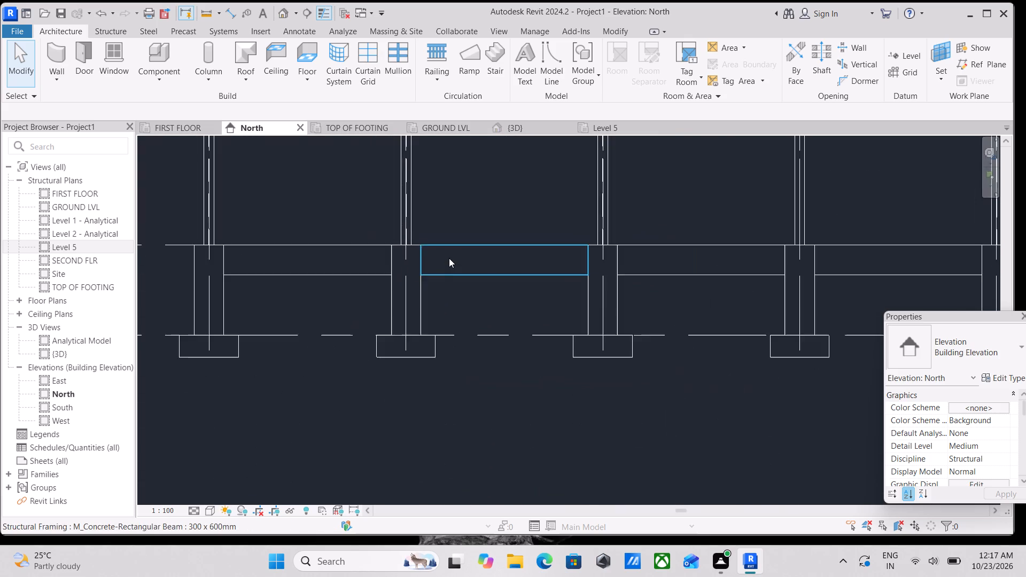
scroll(449, 258, down, 3)
middle_drag(448, 276, 456, 416)
scroll(398, 283, down, 2)
middle_drag(401, 301, 418, 392)
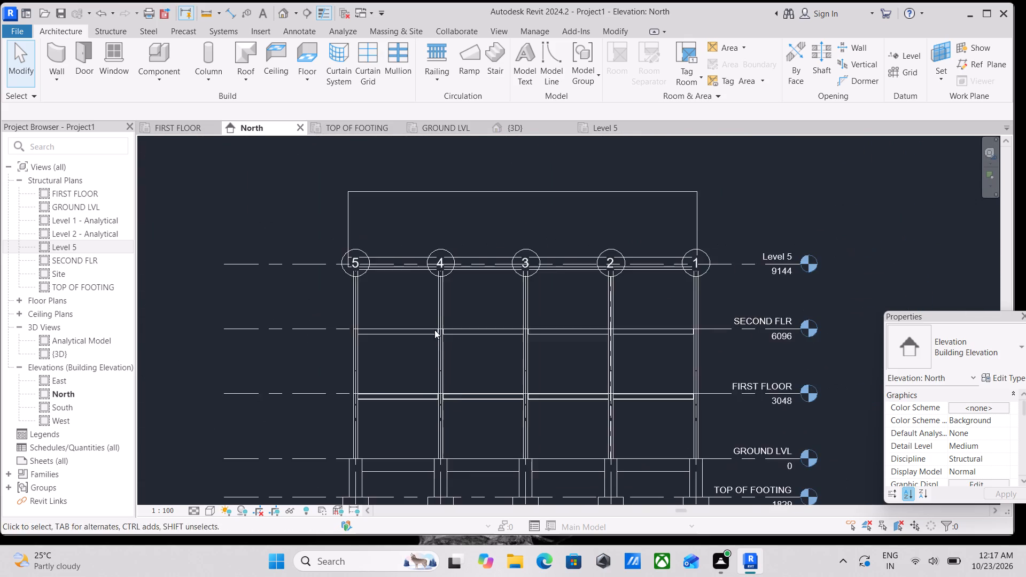
scroll(436, 313, down, 1)
middle_drag(443, 352, 449, 400)
scroll(413, 336, up, 7)
scroll(341, 272, down, 5)
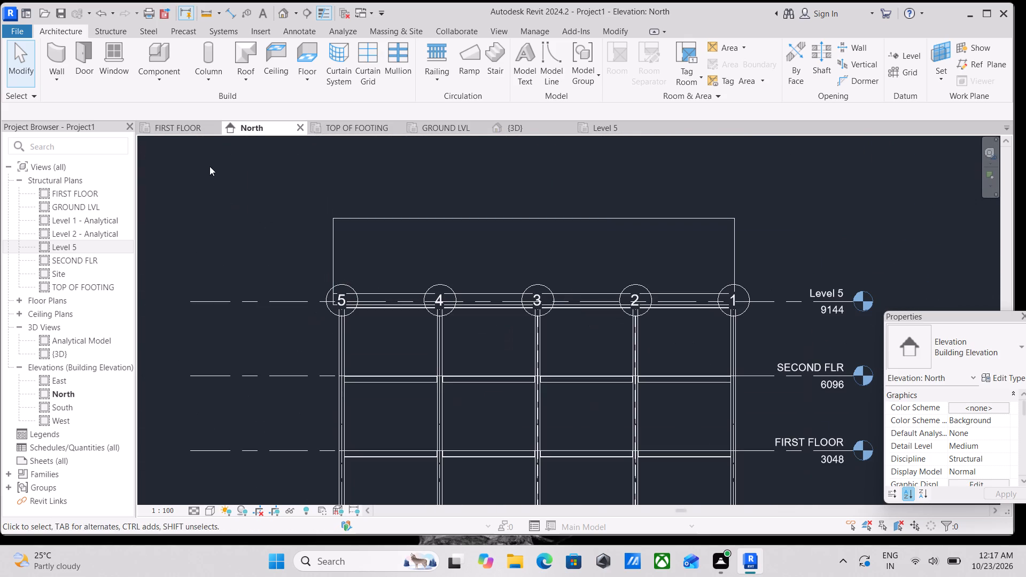
Open the FIRST FLOOR structural plan and check the beam layout across grids 1–5 and A–D.
click(173, 129)
scroll(502, 323, down, 1)
scroll(554, 333, up, 6)
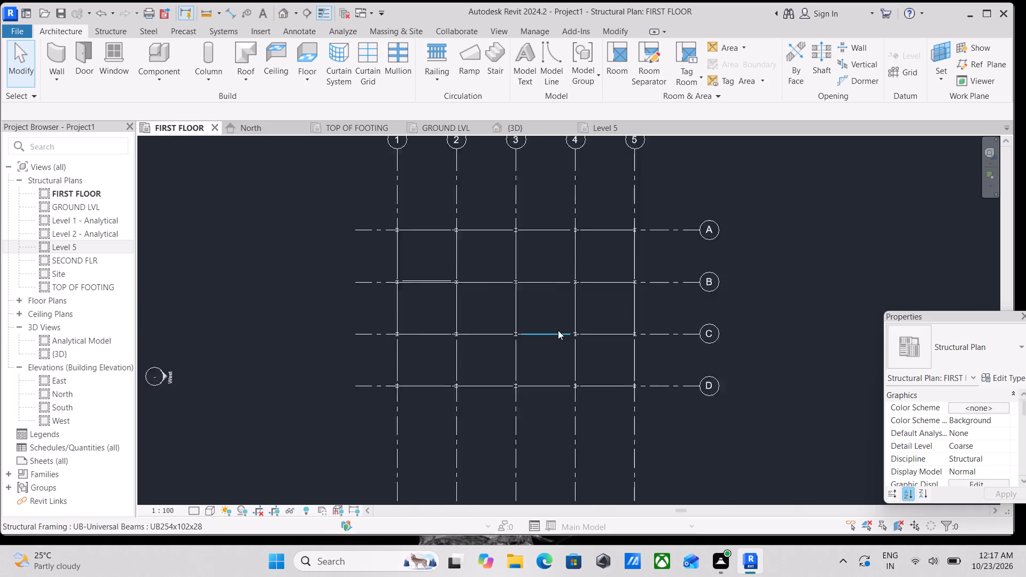
scroll(558, 330, up, 3)
Return to the 3D view and examine the roof edge and the frame along grid 1.
click(509, 131)
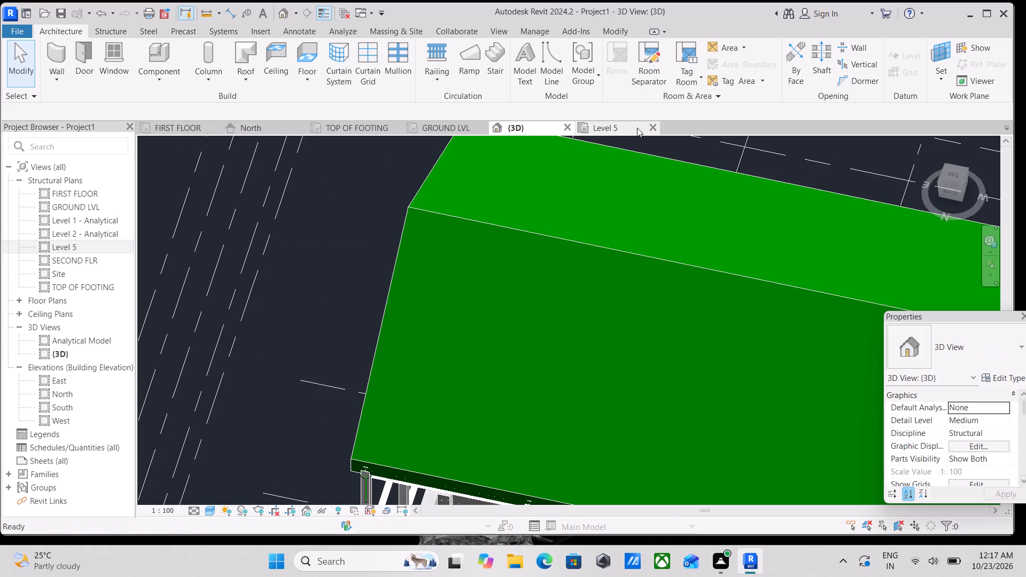
click(615, 130)
click(508, 123)
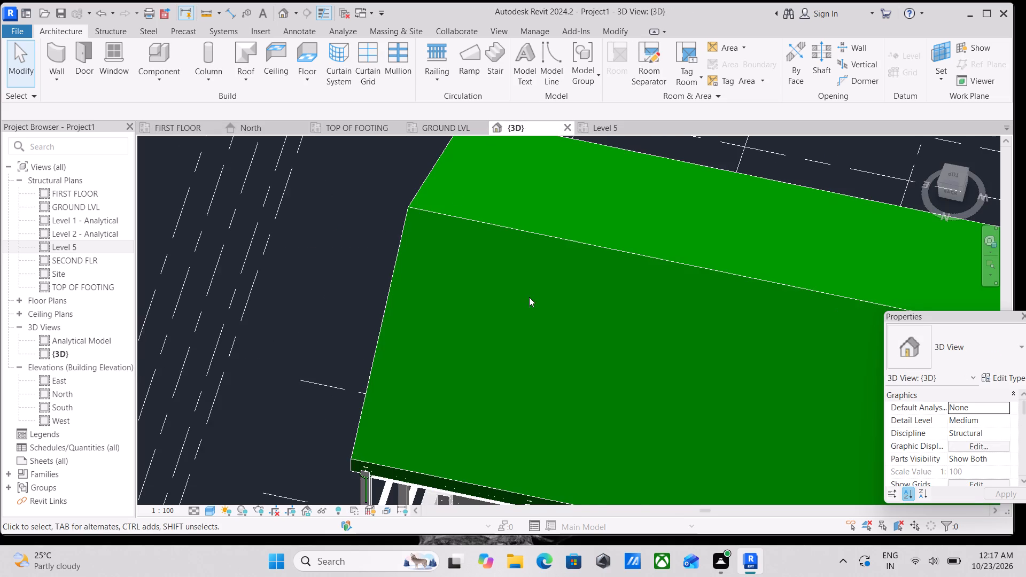
scroll(530, 298, down, 6)
middle_drag(549, 302, 453, 229)
scroll(658, 402, up, 6)
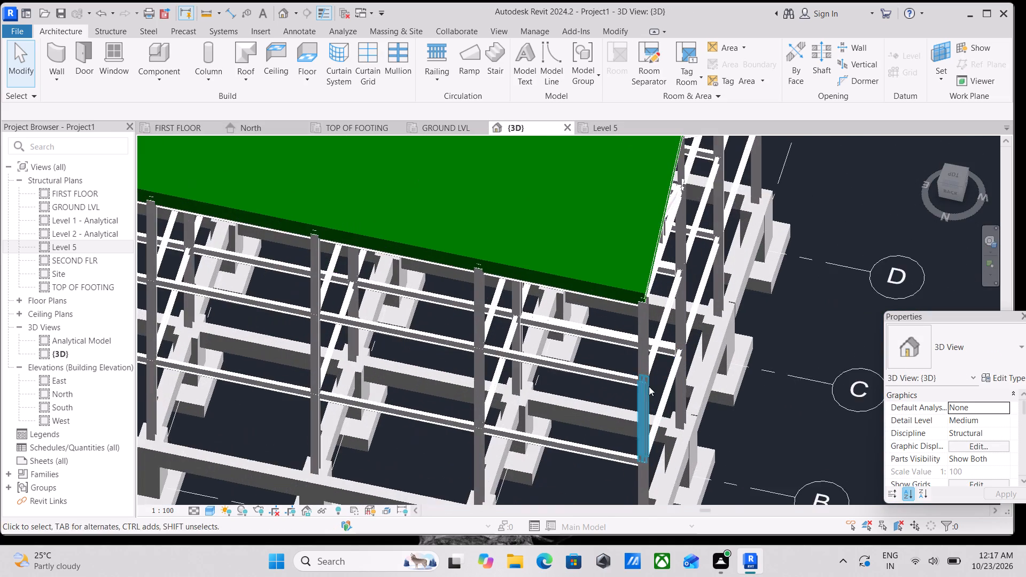
scroll(649, 387, up, 3)
middle_drag(635, 357, 492, 293)
scroll(592, 332, down, 3)
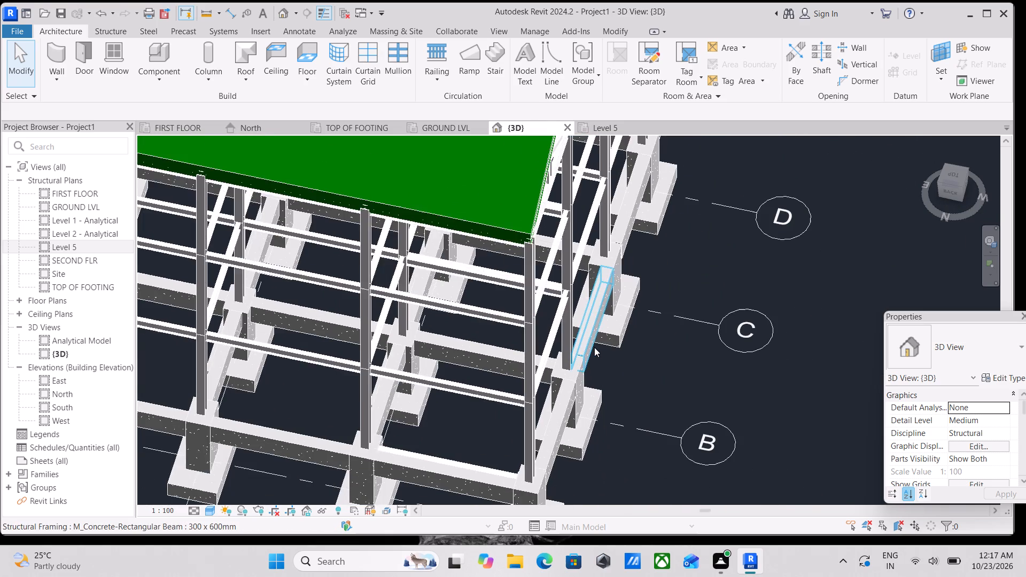
scroll(594, 347, down, 5)
scroll(594, 347, up, 3)
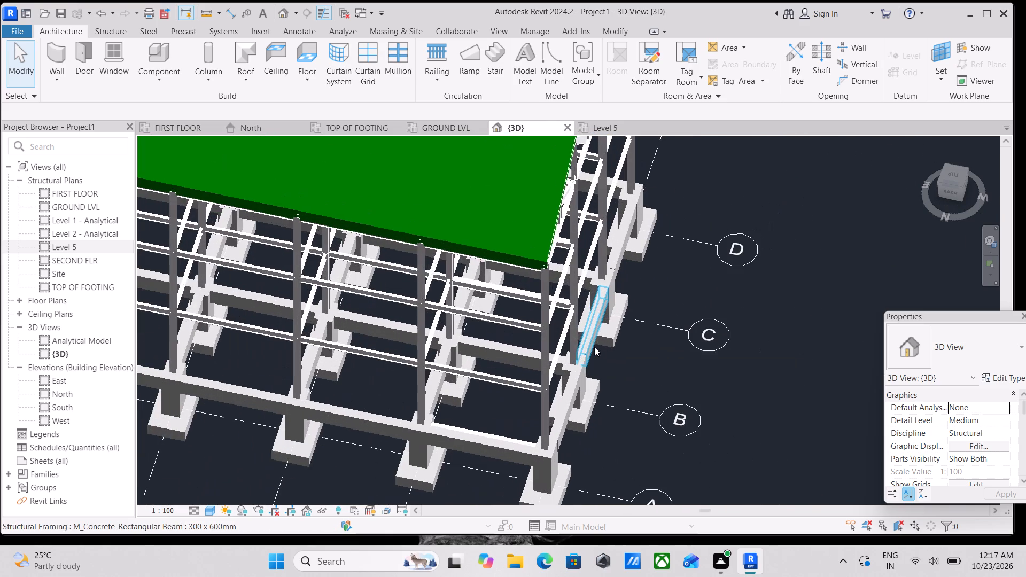
scroll(594, 347, up, 3)
scroll(582, 347, down, 4)
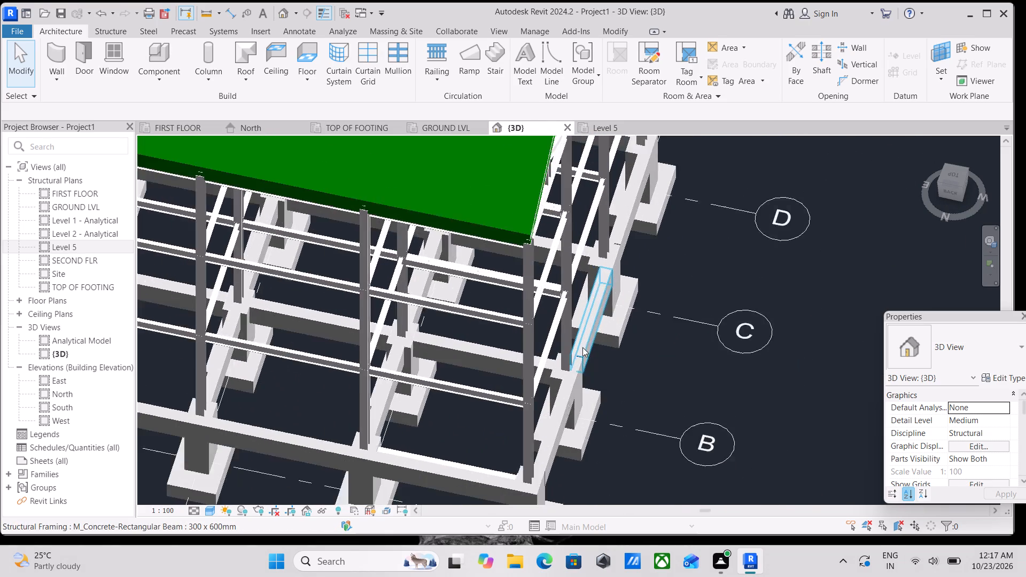
Inspect the concrete columns and steel column bases at the grid 1 end of the 3D model.
scroll(571, 360, up, 11)
scroll(538, 350, down, 3)
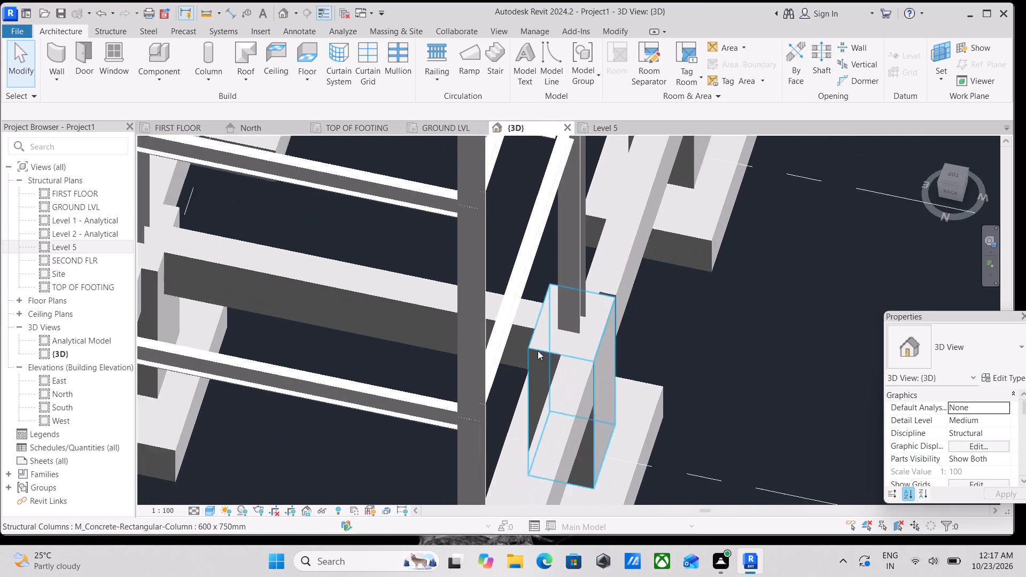
scroll(538, 350, down, 5)
middle_drag(538, 358, 532, 255)
scroll(518, 311, down, 3)
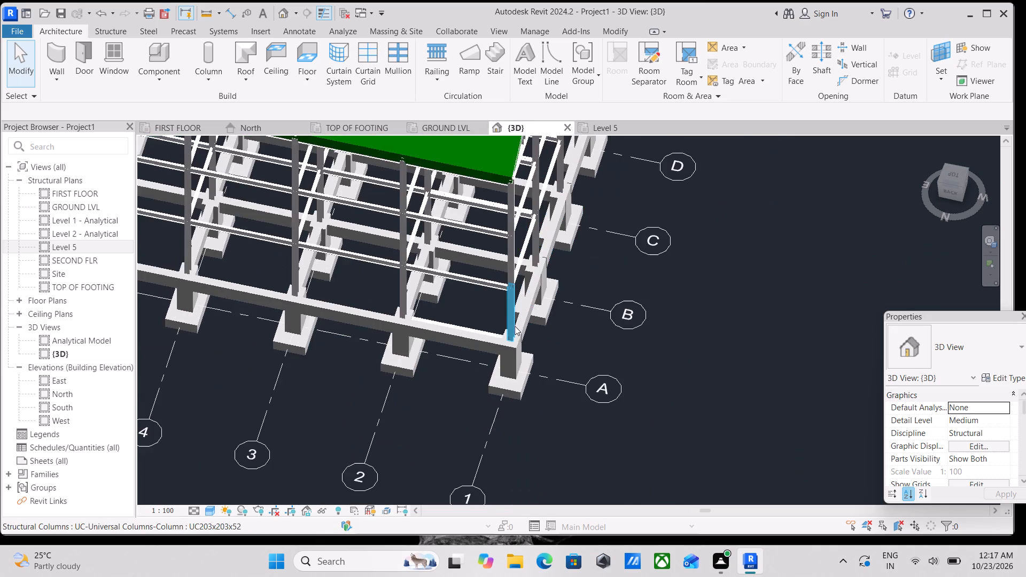
scroll(513, 338, up, 14)
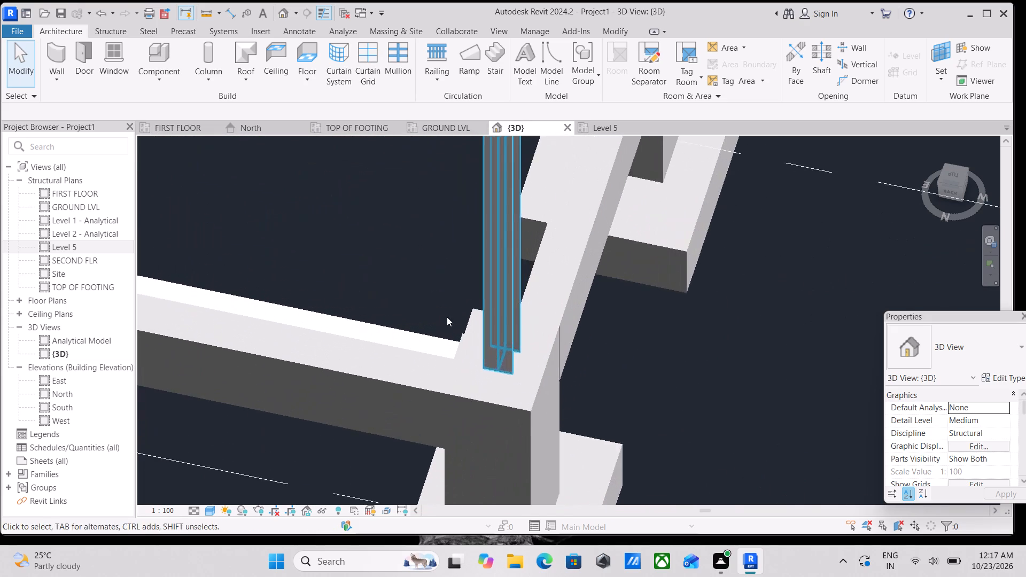
Review the footings and ground beams along grid A from grid 1 to grid 5 in 3D.
middle_drag(432, 315, 648, 254)
scroll(472, 280, down, 3)
middle_drag(472, 281, 617, 292)
scroll(469, 292, down, 2)
middle_drag(469, 292, 633, 296)
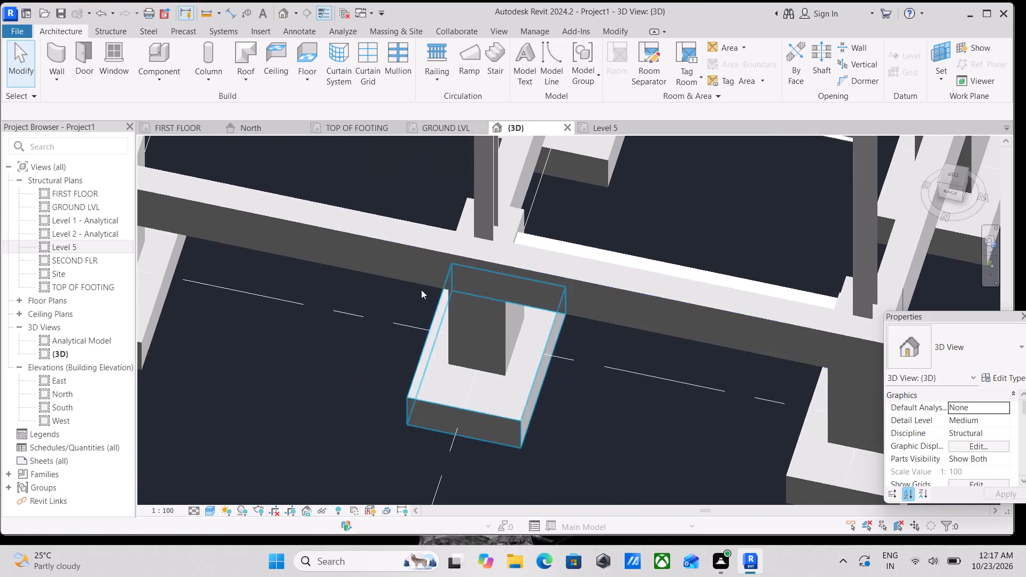
scroll(421, 290, down, 1)
middle_drag(421, 290, 588, 275)
scroll(483, 291, down, 3)
scroll(431, 305, down, 8)
scroll(310, 301, down, 1)
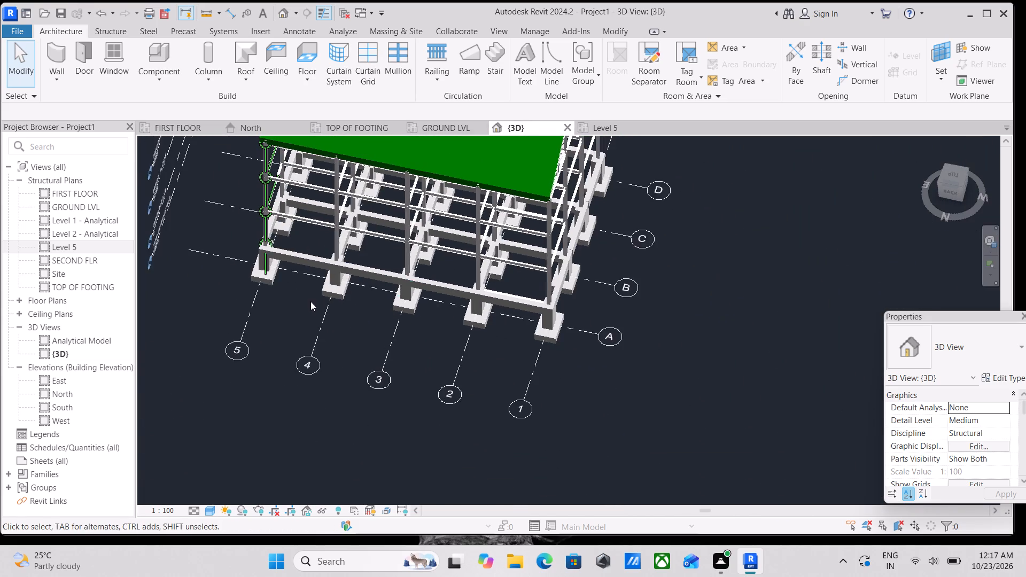
middle_drag(310, 301, 439, 307)
middle_drag(395, 286, 495, 250)
Examine closely how the steel column, concrete column and ground beams meet at grids A and 4.
scroll(540, 229, up, 9)
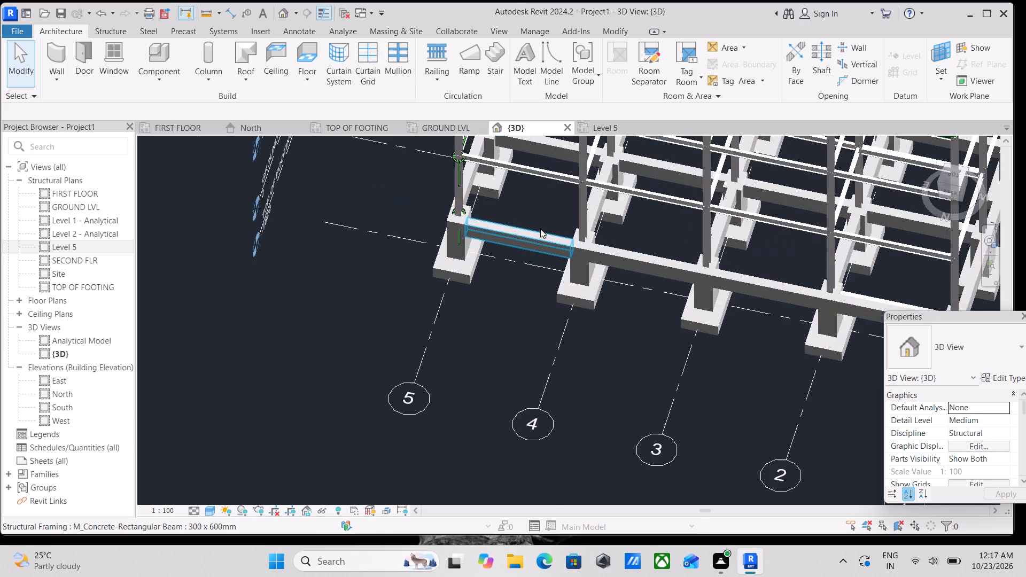
scroll(540, 229, up, 11)
scroll(596, 241, down, 3)
middle_drag(539, 245, 476, 251)
scroll(476, 251, down, 3)
middle_drag(609, 260, 481, 274)
scroll(627, 290, down, 3)
middle_drag(624, 292, 516, 272)
scroll(497, 274, down, 2)
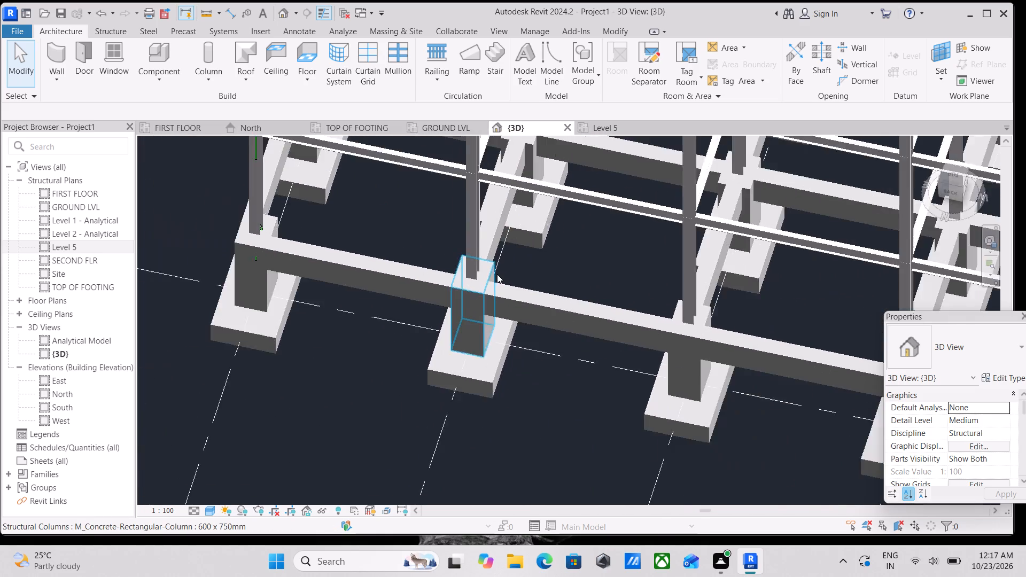
scroll(497, 274, up, 11)
scroll(503, 269, down, 2)
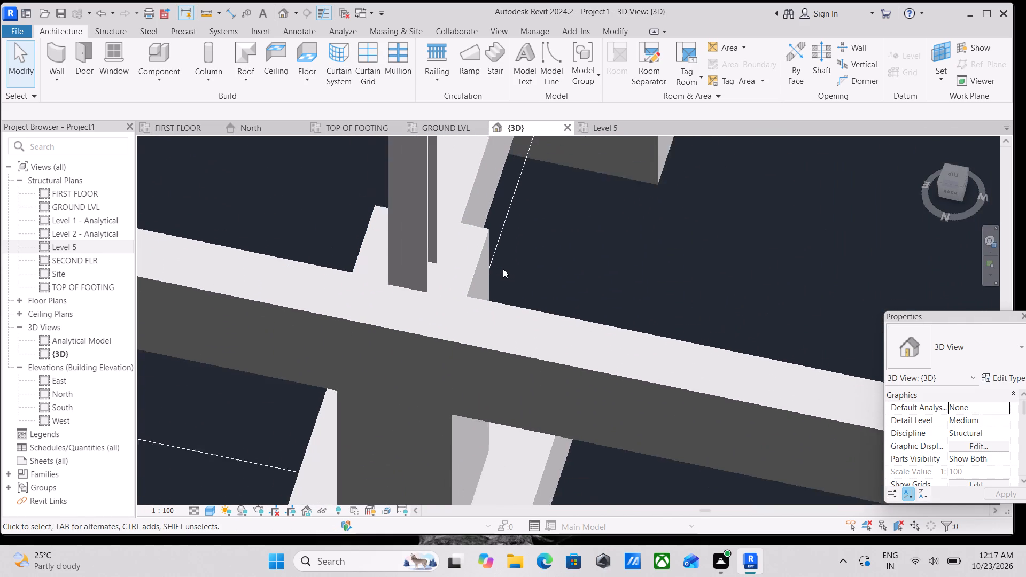
scroll(503, 269, down, 1)
scroll(503, 272, up, 11)
scroll(501, 272, down, 4)
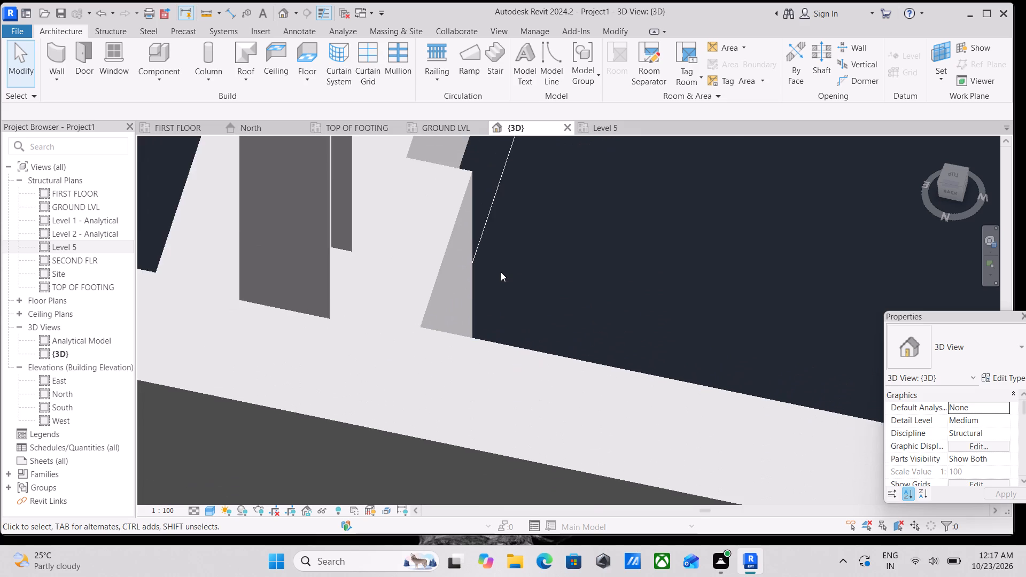
scroll(501, 272, down, 18)
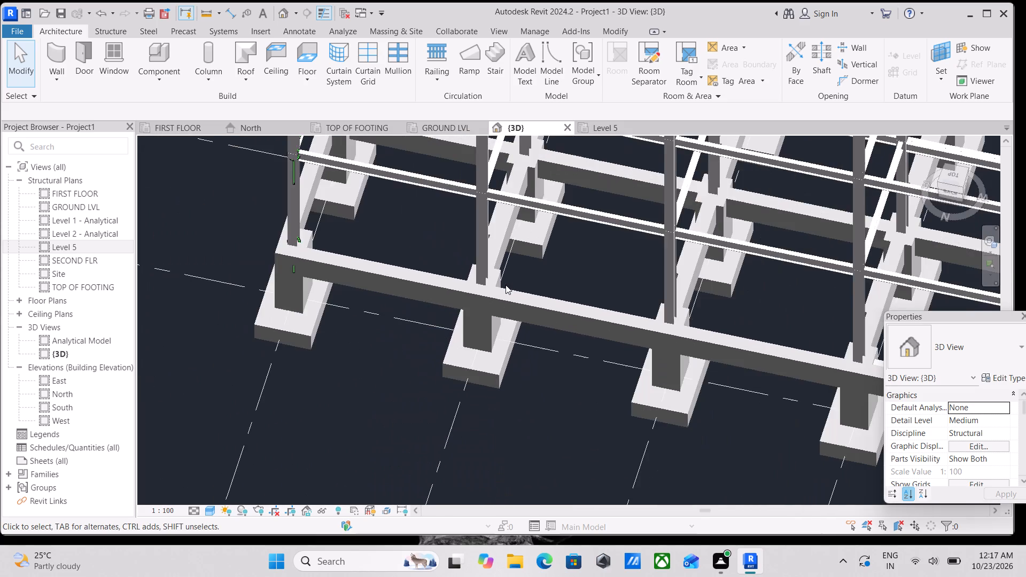
scroll(506, 285, down, 2)
scroll(510, 288, up, 16)
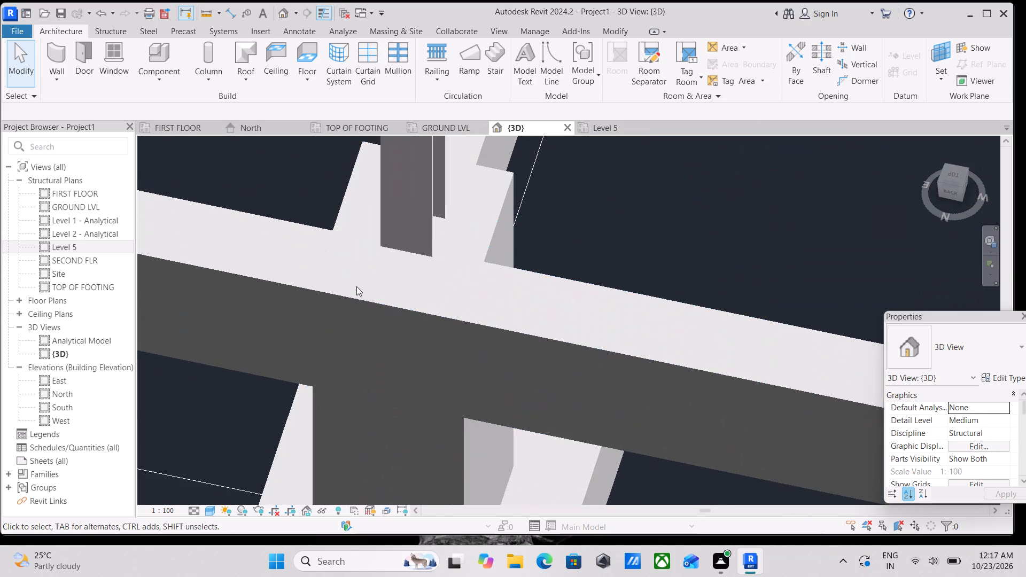
Inspect the corner footing, concrete column and ground beam at grids A and 5 in the 3D view.
scroll(357, 279, down, 2)
middle_drag(358, 278, 584, 277)
scroll(423, 271, down, 3)
middle_drag(437, 275, 567, 305)
scroll(245, 286, down, 1)
middle_drag(250, 286, 485, 322)
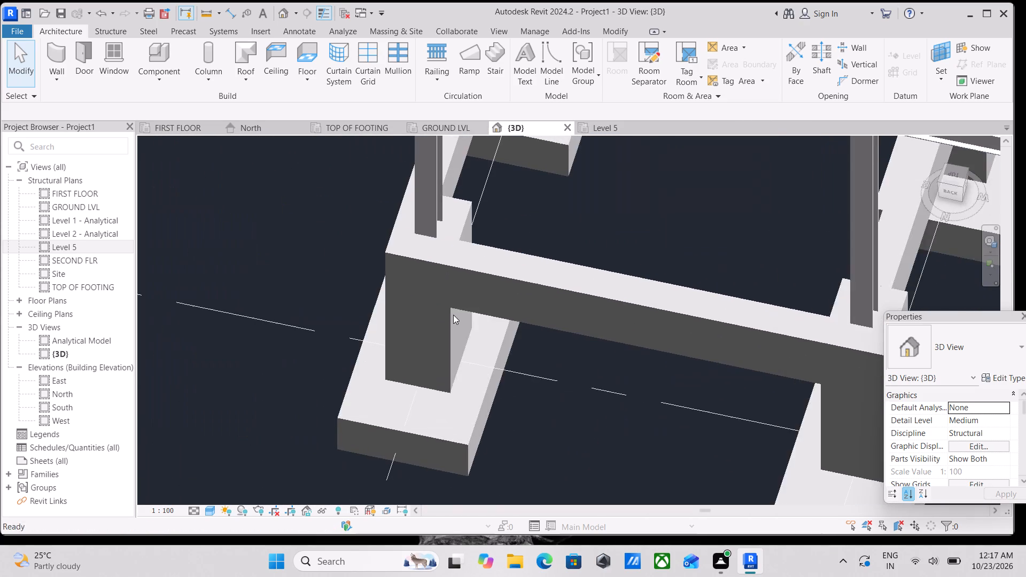
scroll(396, 286, up, 7)
scroll(368, 213, down, 4)
scroll(546, 266, down, 4)
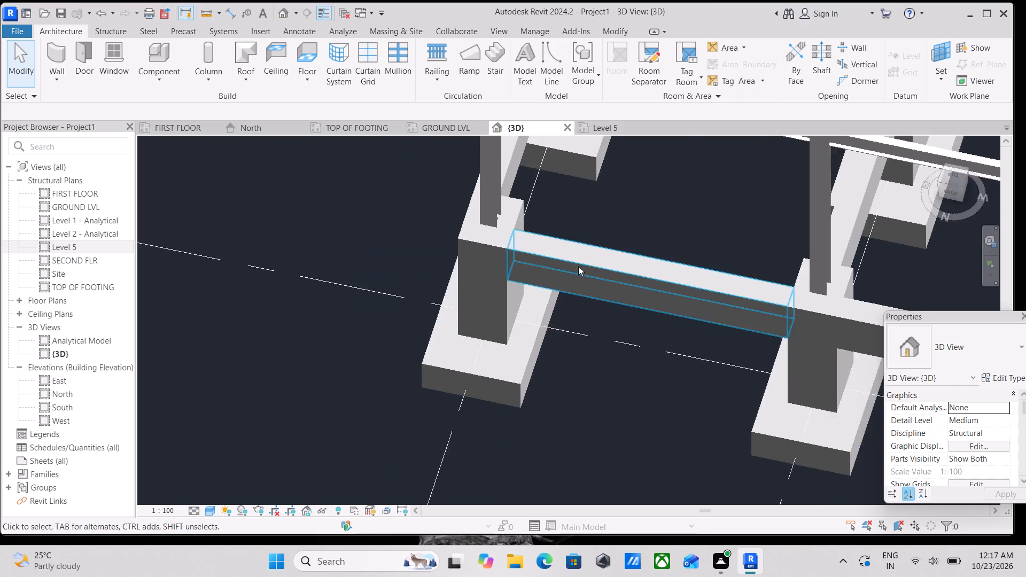
Review the ground beams and first-floor steel beams along grid A back towards grid 1.
scroll(578, 266, down, 3)
middle_drag(587, 264, 321, 262)
scroll(612, 278, down, 1)
middle_drag(612, 278, 433, 283)
middle_drag(542, 274, 378, 279)
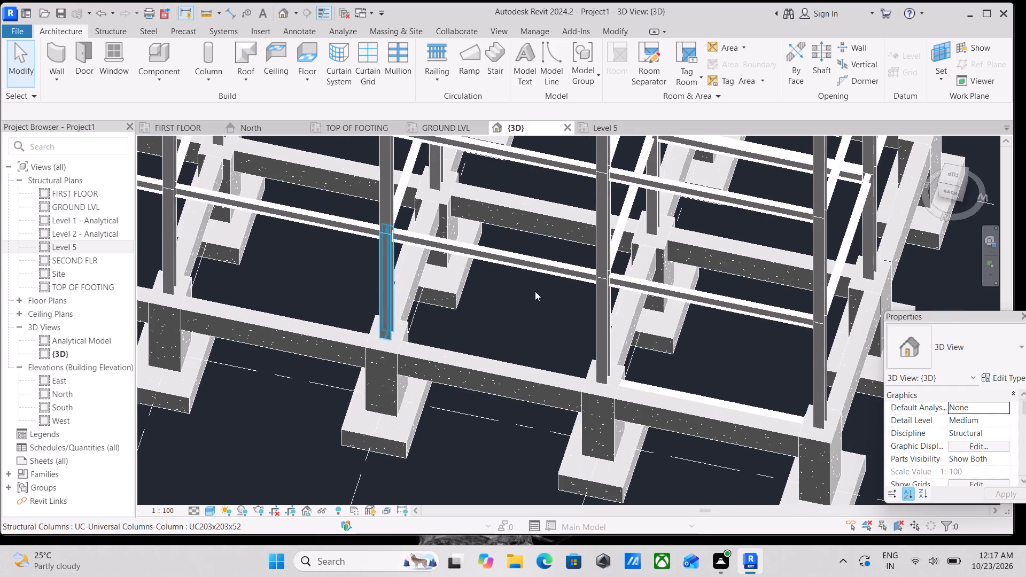
scroll(555, 290, down, 2)
middle_drag(555, 289, 383, 278)
scroll(548, 289, up, 10)
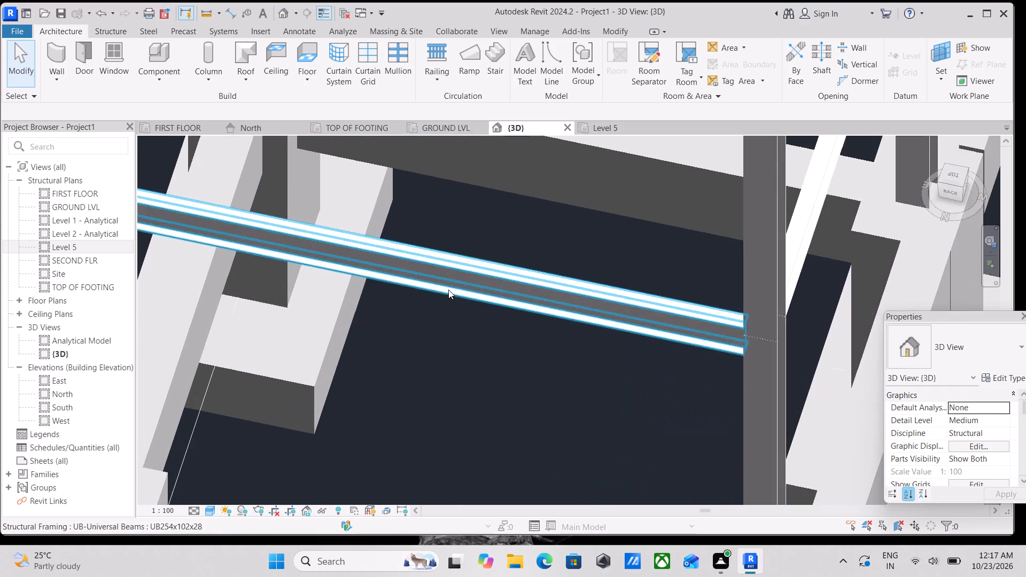
scroll(448, 290, down, 2)
middle_drag(448, 290, 578, 282)
scroll(578, 282, down, 8)
scroll(502, 239, down, 4)
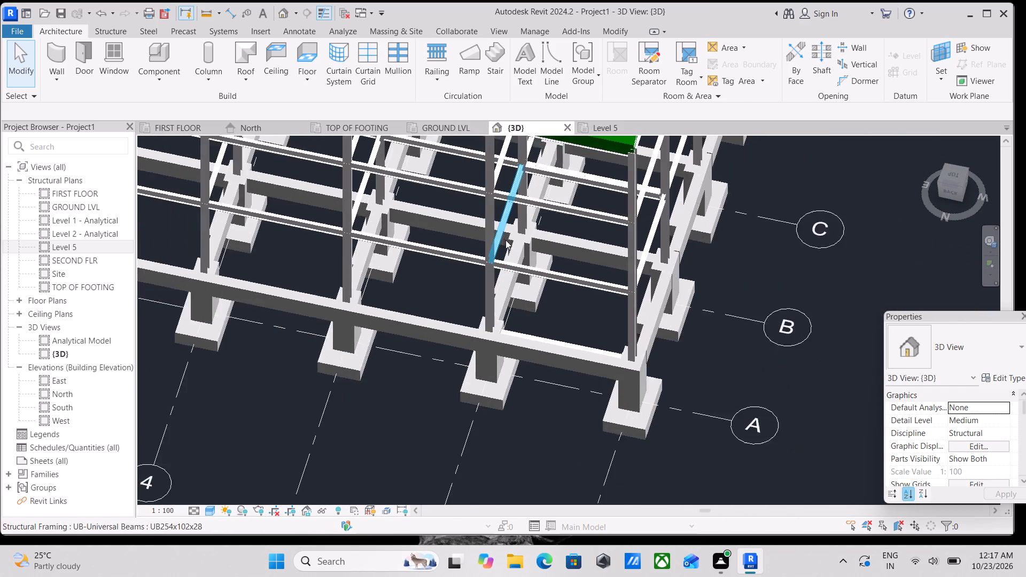
Examine the end bay between grids 1 and 2, and view the frame under the roof as a whole.
scroll(545, 289, up, 7)
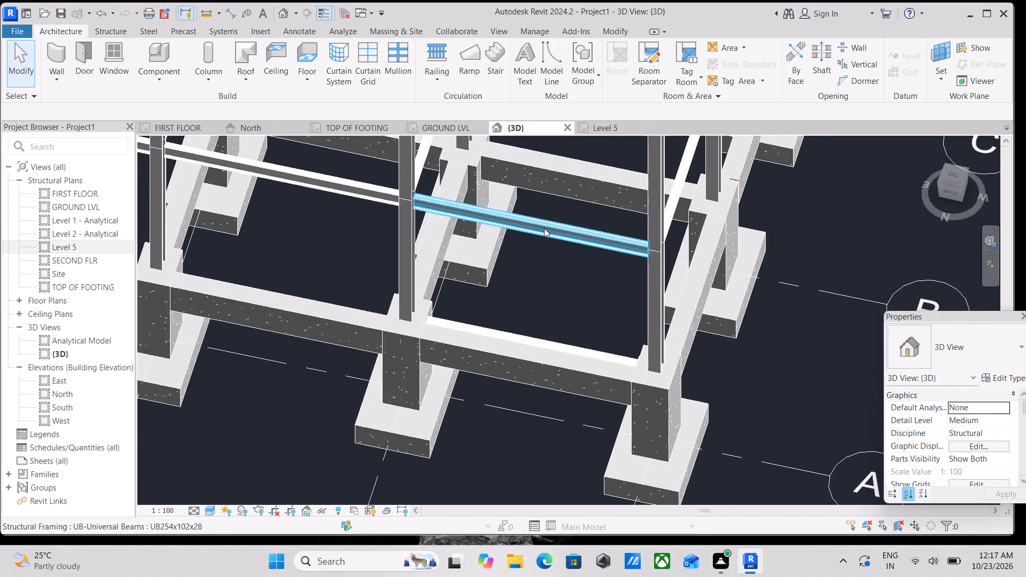
scroll(539, 233, up, 6)
scroll(531, 221, down, 7)
middle_drag(533, 324, 554, 331)
scroll(554, 331, up, 1)
scroll(549, 330, down, 3)
middle_drag(550, 331, 601, 369)
scroll(601, 367, down, 4)
scroll(547, 300, up, 2)
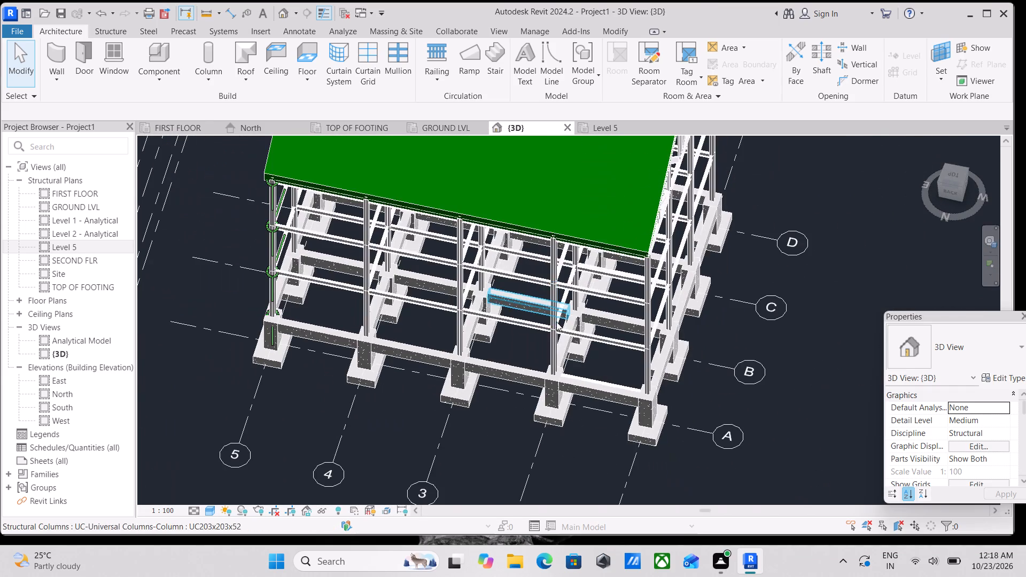
Examine closely how the first-floor steel beams meet the steel columns in the middle bays along grid A.
scroll(556, 322, up, 13)
scroll(440, 277, down, 1)
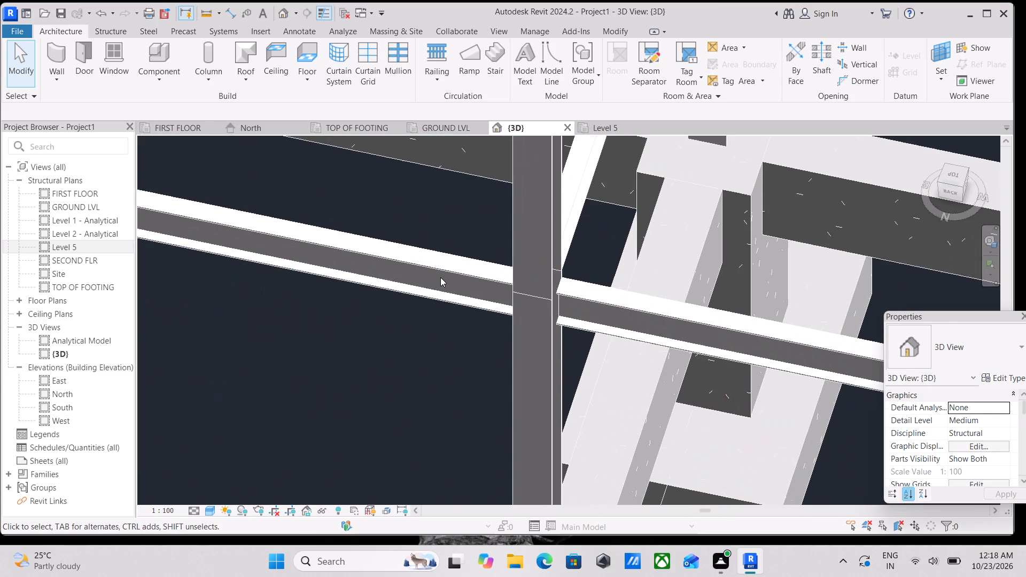
scroll(440, 277, down, 5)
middle_drag(437, 316, 512, 360)
scroll(518, 361, down, 3)
scroll(519, 361, up, 5)
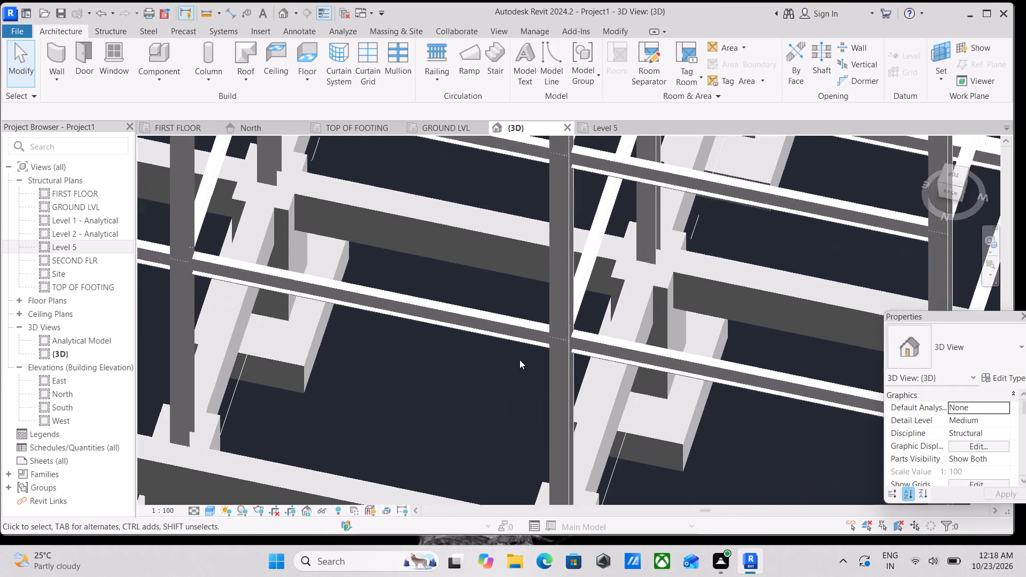
scroll(519, 360, up, 6)
scroll(520, 305, up, 4)
scroll(520, 305, down, 8)
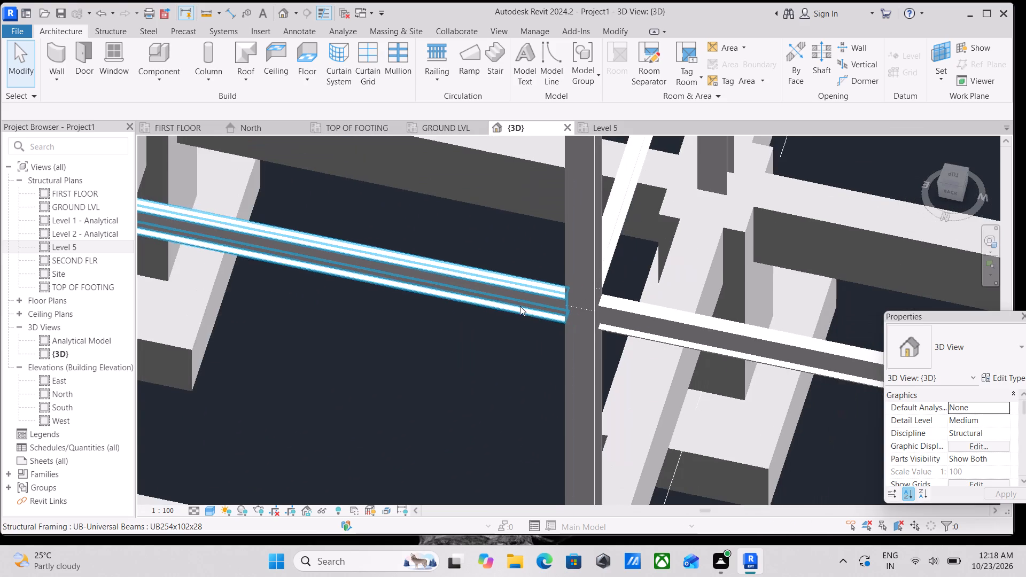
scroll(520, 307, down, 8)
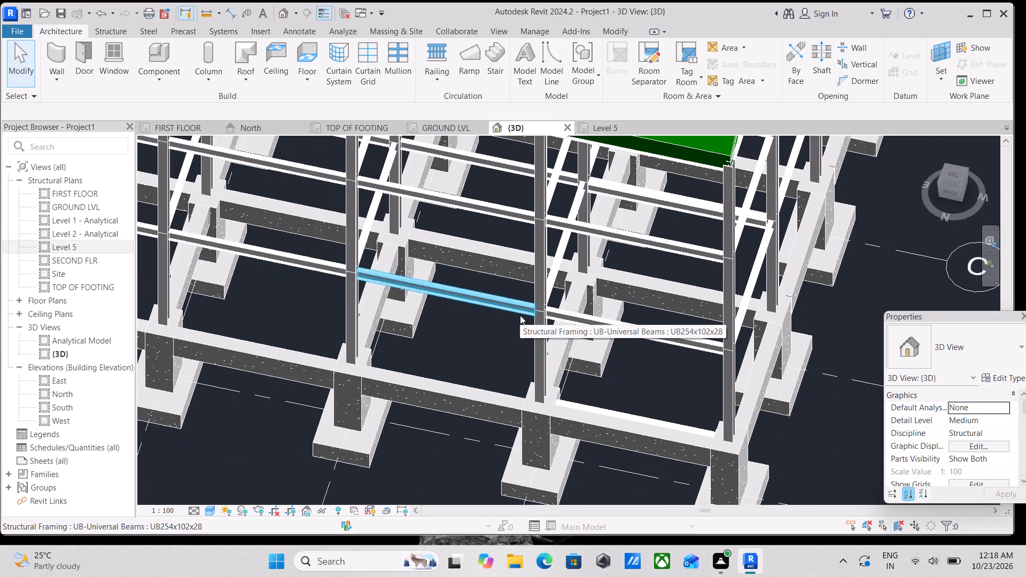
Inspect the upper-storey steel beams and columns below the roof edge along grid A.
scroll(520, 315, up, 10)
scroll(515, 301, down, 2)
middle_drag(515, 301, 551, 338)
scroll(528, 333, down, 2)
middle_drag(527, 333, 568, 438)
middle_drag(568, 368, 595, 440)
scroll(594, 357, down, 3)
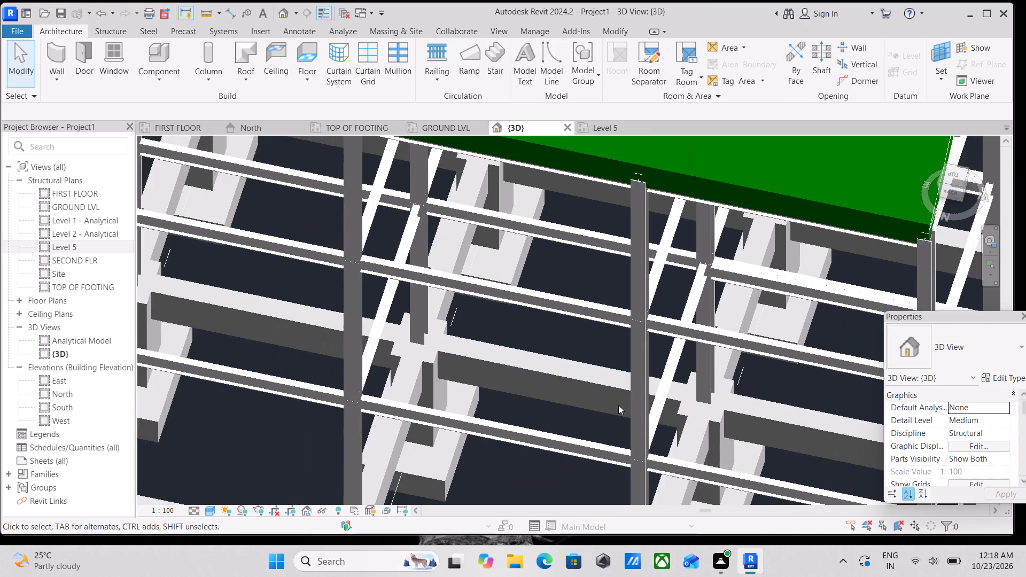
middle_drag(618, 405, 537, 331)
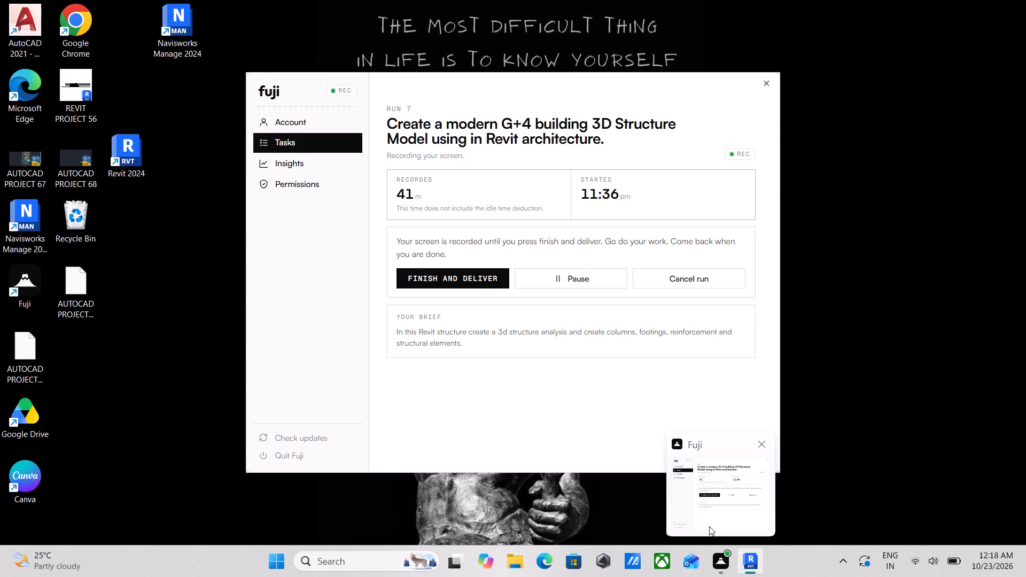
Review the ground beams and first-floor steel beams along grid A towards the end bay between grids 4 and 5.
scroll(519, 309, up, 12)
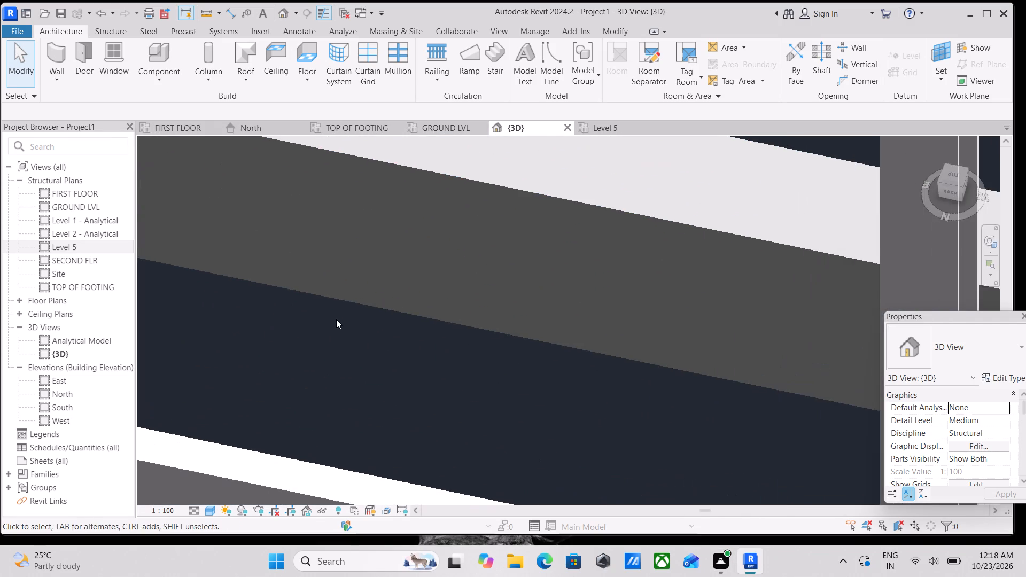
scroll(336, 319, down, 8)
middle_drag(338, 315, 509, 278)
scroll(461, 280, down, 6)
middle_drag(374, 286, 564, 291)
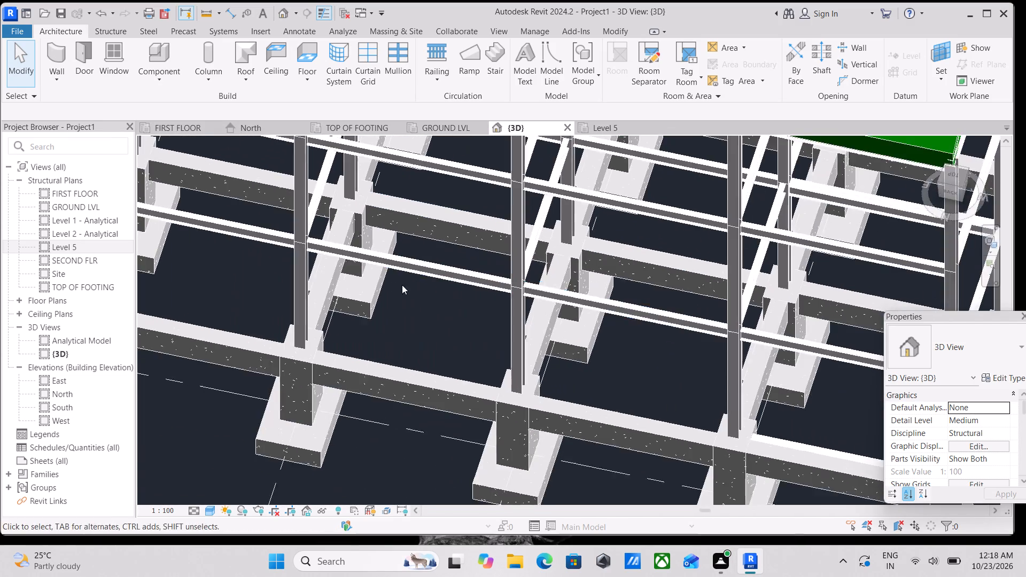
middle_drag(402, 285, 597, 285)
scroll(496, 279, down, 4)
middle_drag(496, 279, 596, 349)
scroll(535, 311, up, 10)
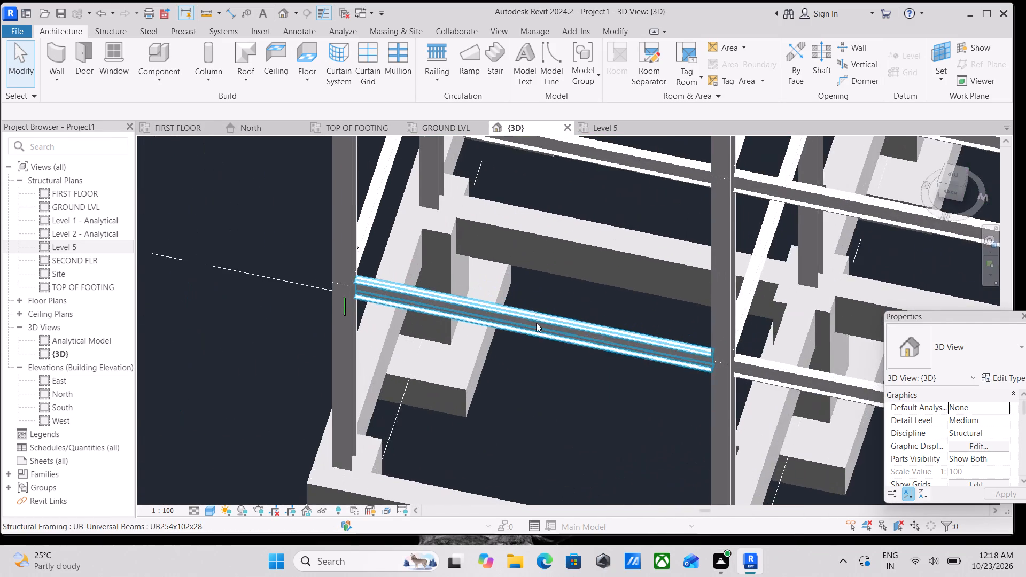
scroll(536, 323, up, 14)
scroll(489, 299, down, 8)
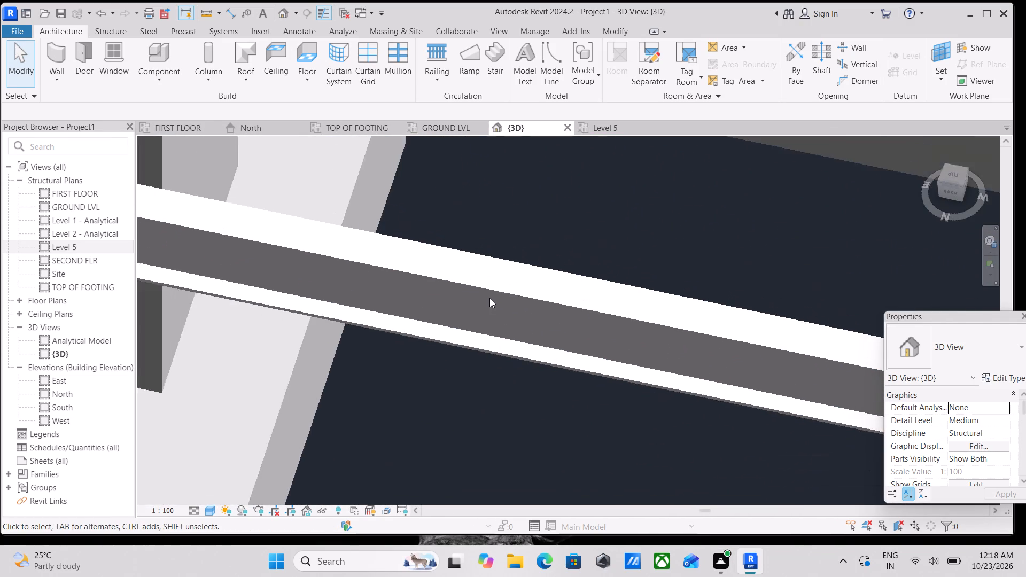
scroll(489, 298, down, 20)
scroll(489, 298, down, 6)
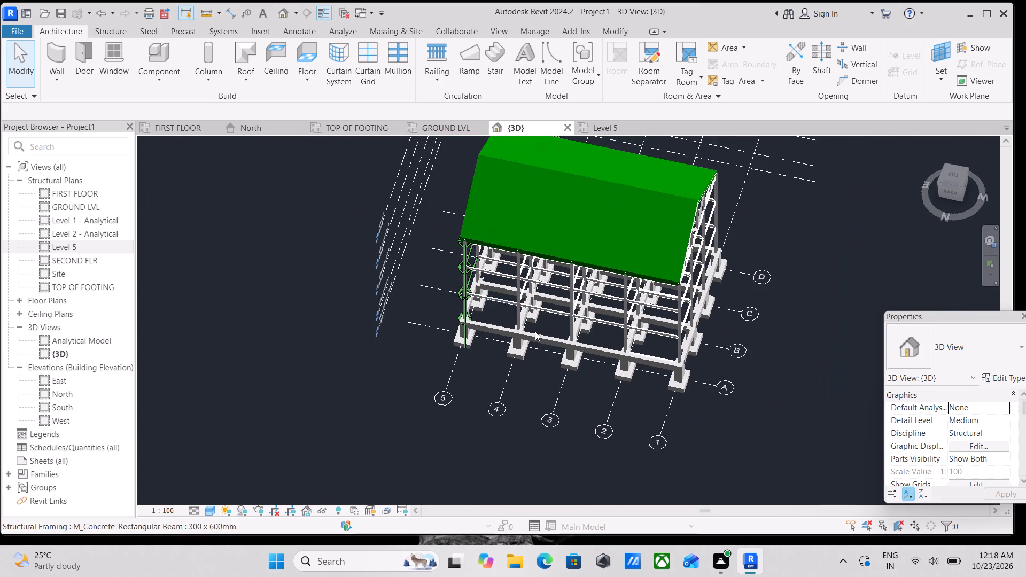
Inspect the footing, concrete column and ground beam at grids A and 2, continuing to the corner at grid 1.
scroll(579, 348, up, 16)
scroll(587, 359, up, 6)
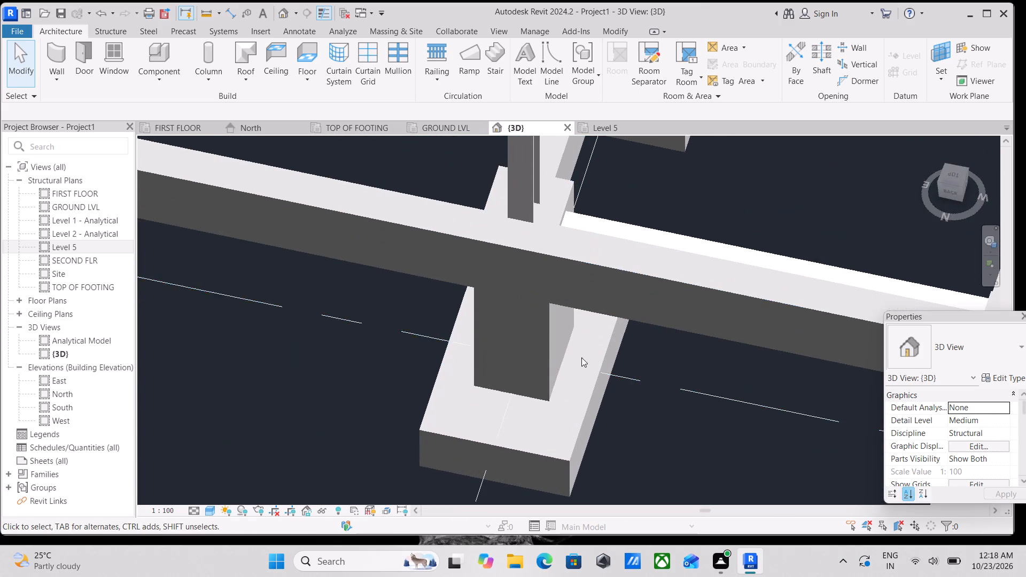
scroll(581, 357, up, 3)
scroll(575, 339, down, 7)
middle_drag(581, 335, 370, 302)
scroll(368, 302, up, 1)
scroll(527, 297, down, 3)
middle_drag(516, 299, 356, 309)
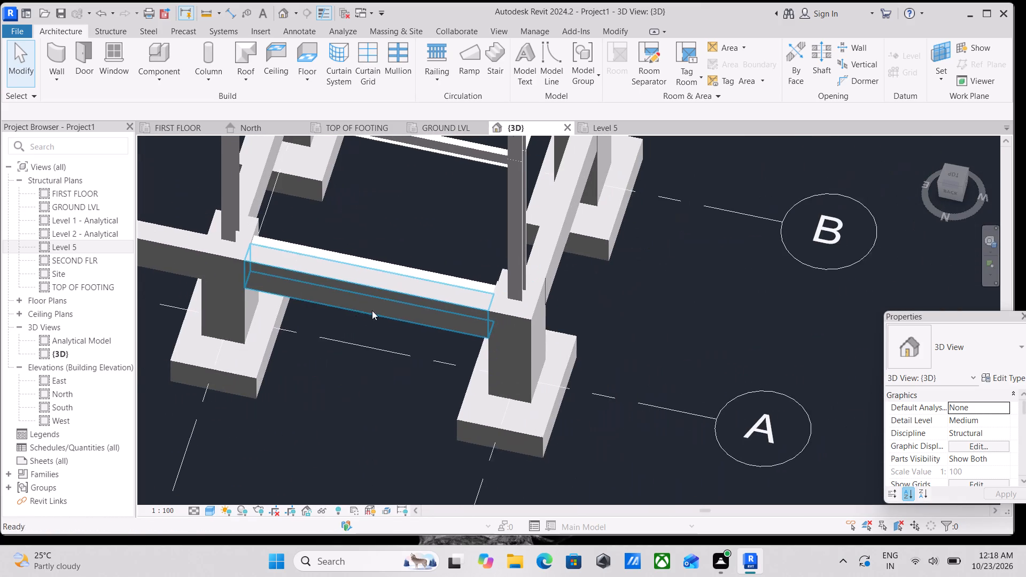
Review the footings, ground beams and steel columns along grid 1 from grid A to grid D.
scroll(608, 328, down, 1)
middle_drag(608, 328, 484, 328)
middle_drag(522, 284, 499, 414)
middle_drag(499, 308, 503, 394)
scroll(530, 321, up, 3)
scroll(612, 316, down, 2)
middle_drag(612, 317, 631, 427)
middle_drag(617, 286, 603, 441)
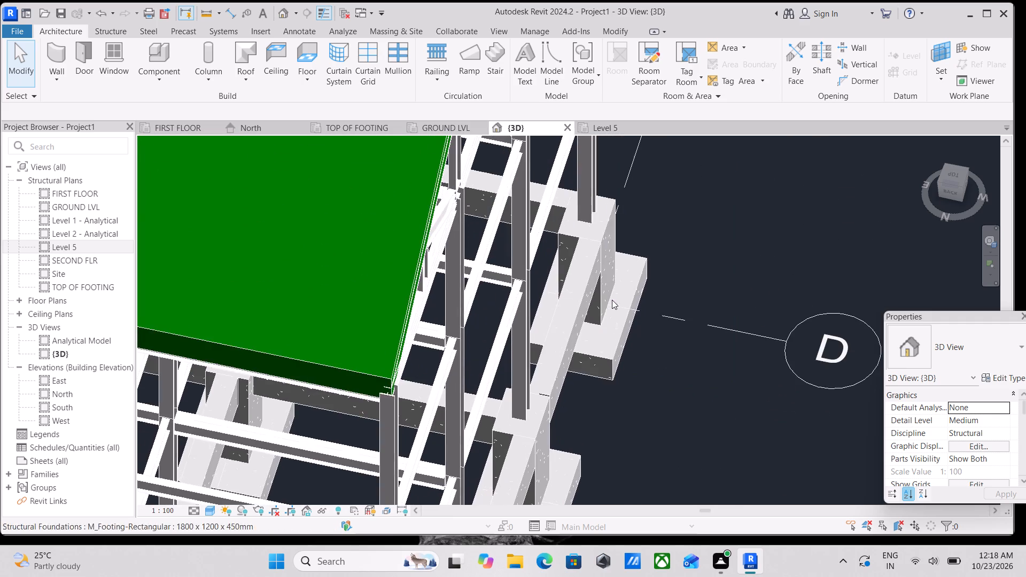
middle_drag(612, 300, 587, 446)
Examine closely the steel column base and ground beam junction at the corner of grids D and 1.
scroll(586, 379, up, 11)
scroll(478, 345, down, 3)
middle_drag(483, 337, 514, 305)
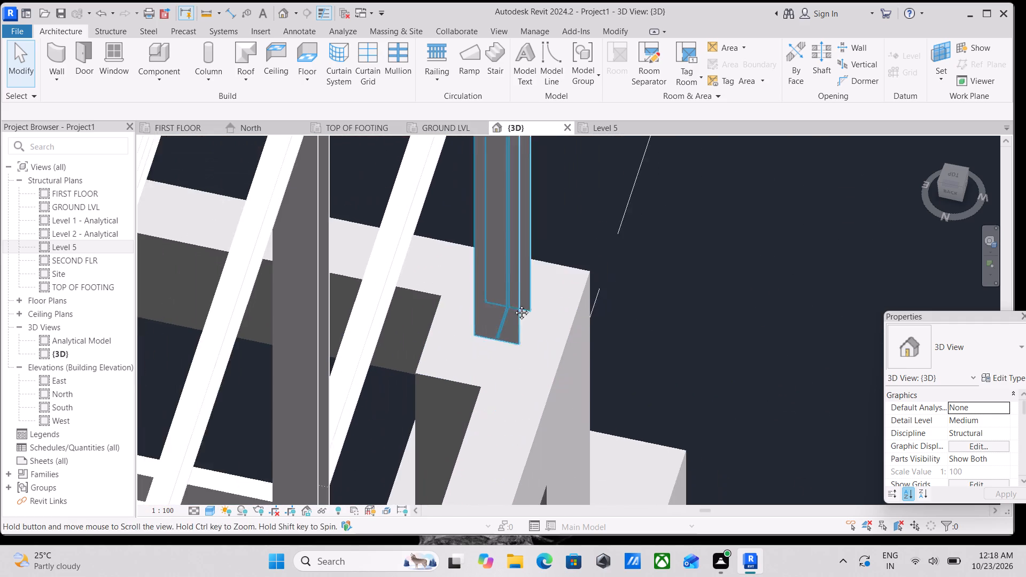
middle_drag(514, 305, 582, 253)
scroll(582, 253, up, 1)
scroll(577, 267, down, 9)
scroll(563, 293, up, 7)
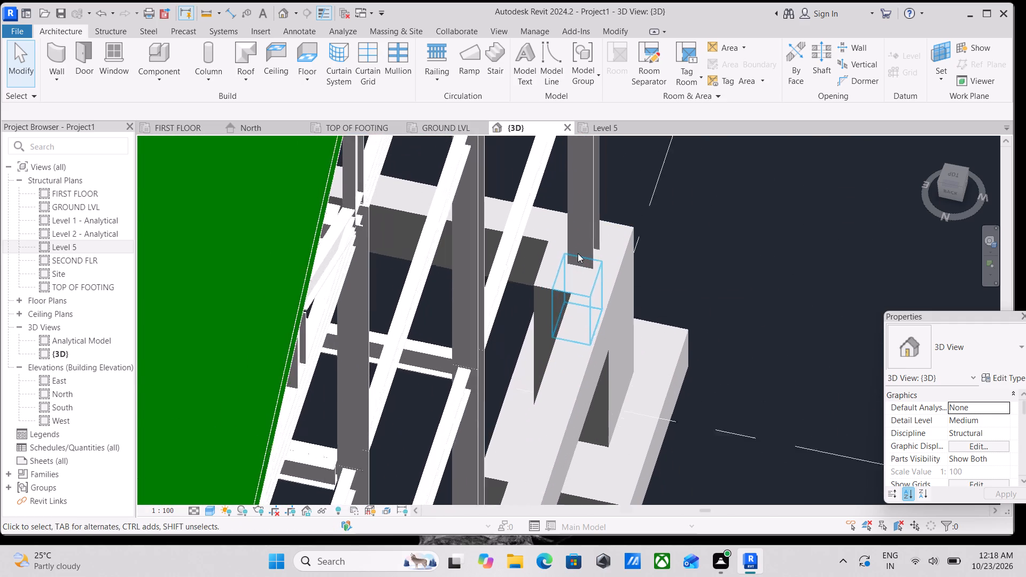
scroll(578, 253, up, 4)
scroll(634, 235, up, 8)
scroll(633, 236, down, 10)
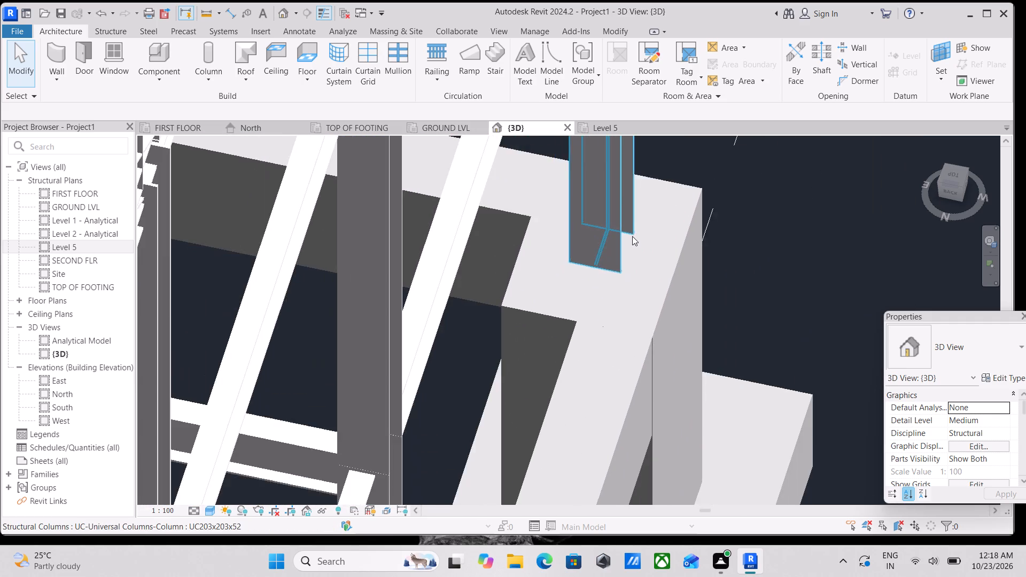
scroll(632, 237, down, 5)
scroll(602, 288, down, 4)
Review the ground beams and footings along grid 1 from grid D back to the corner at grid A.
middle_drag(592, 305, 602, 198)
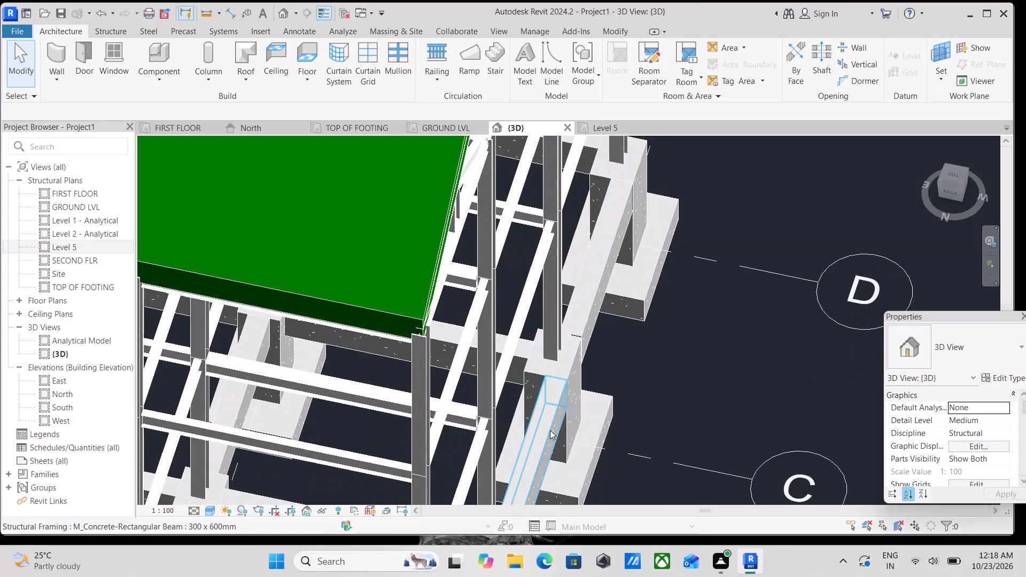
middle_drag(550, 430, 580, 275)
scroll(583, 225, up, 1)
scroll(553, 357, down, 2)
middle_drag(553, 357, 580, 275)
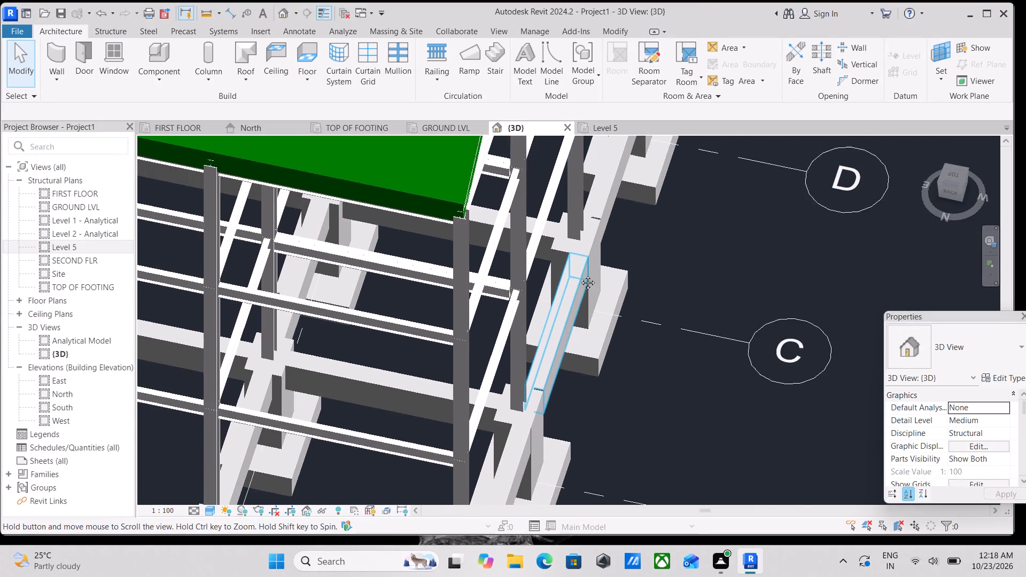
middle_drag(580, 275, 588, 243)
middle_drag(558, 338, 590, 285)
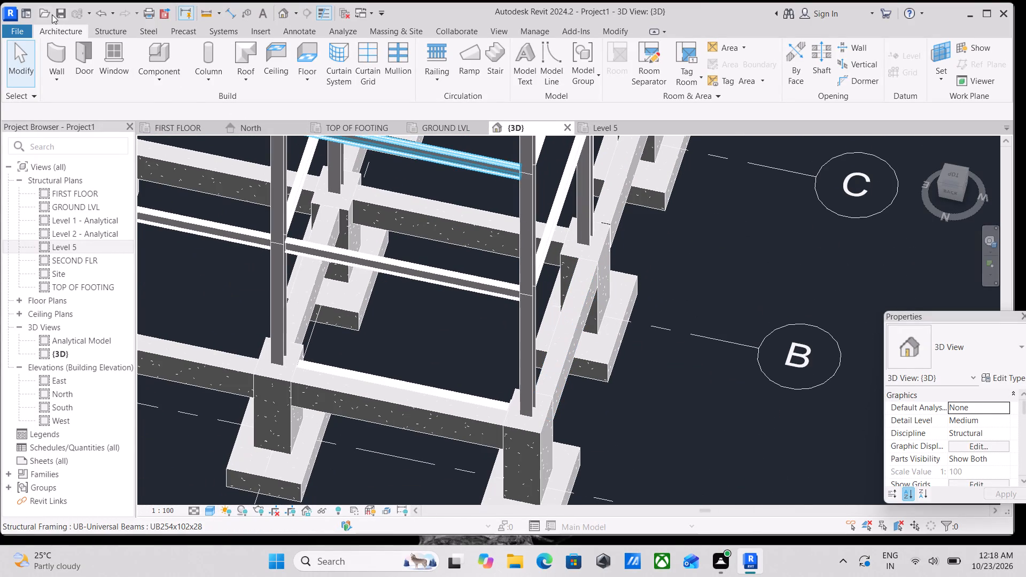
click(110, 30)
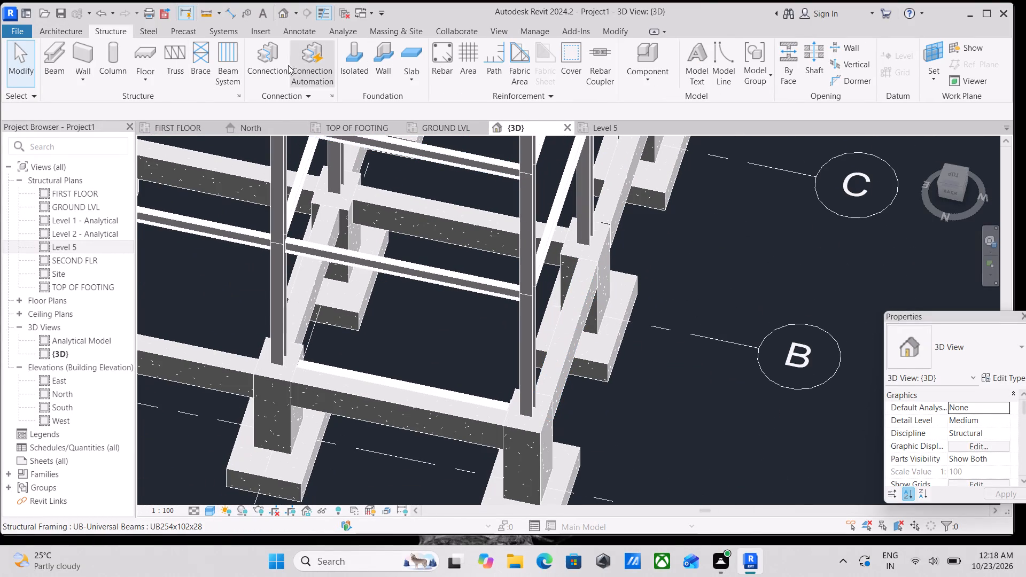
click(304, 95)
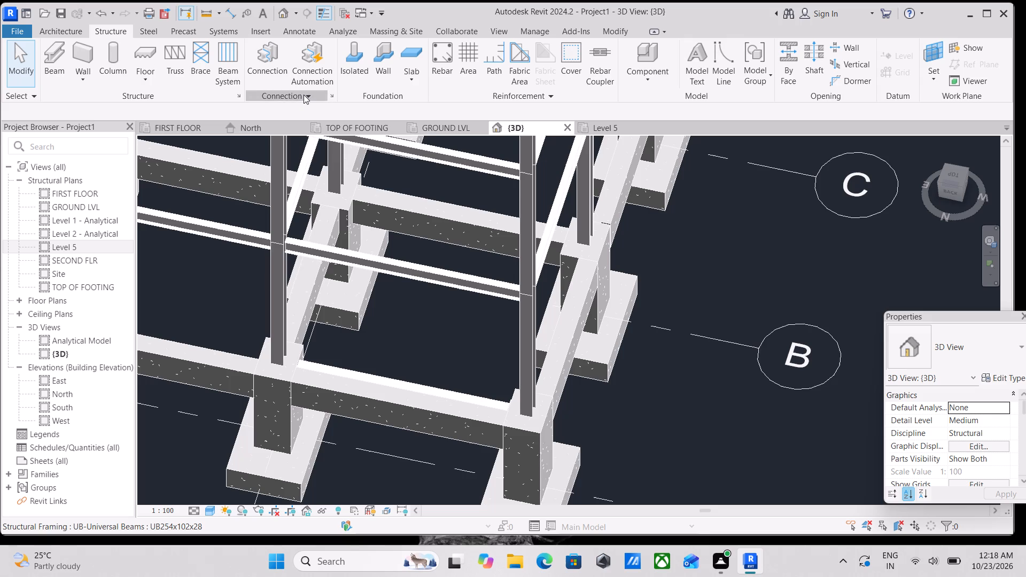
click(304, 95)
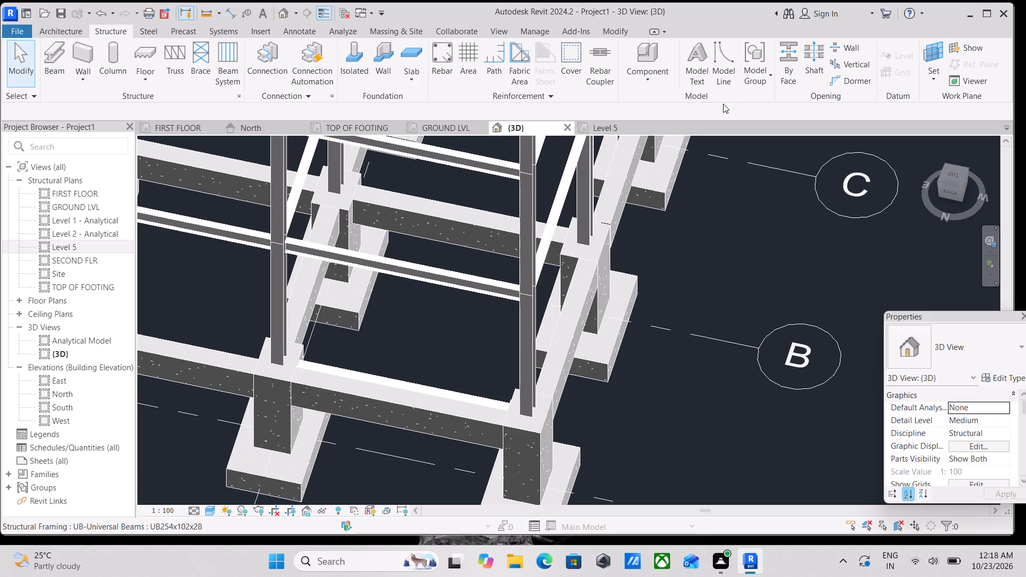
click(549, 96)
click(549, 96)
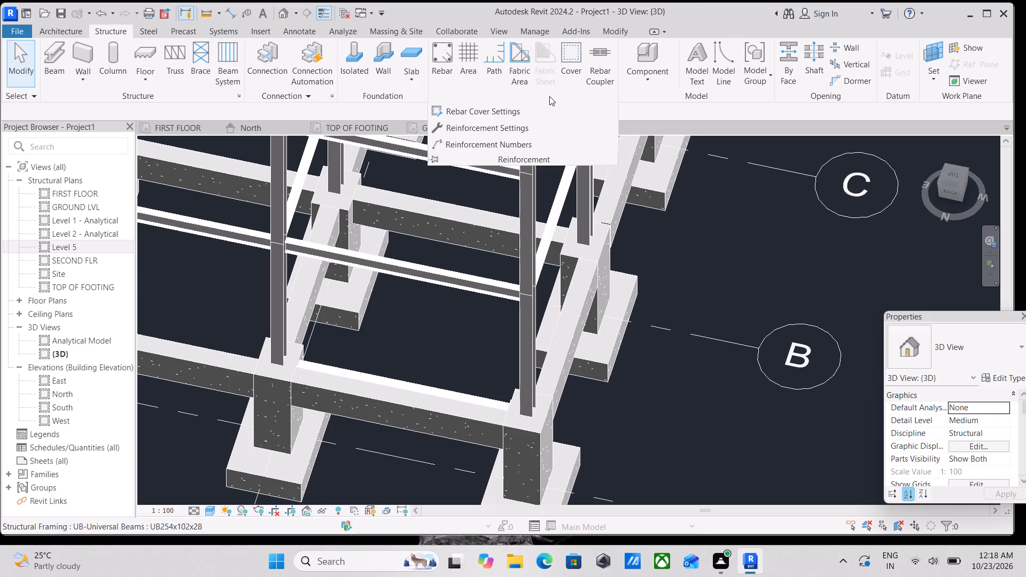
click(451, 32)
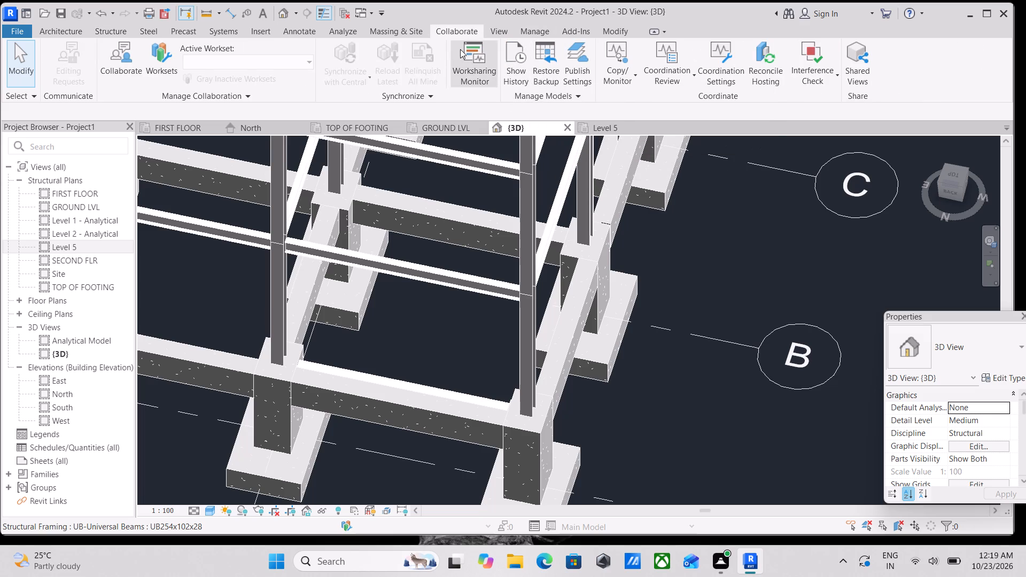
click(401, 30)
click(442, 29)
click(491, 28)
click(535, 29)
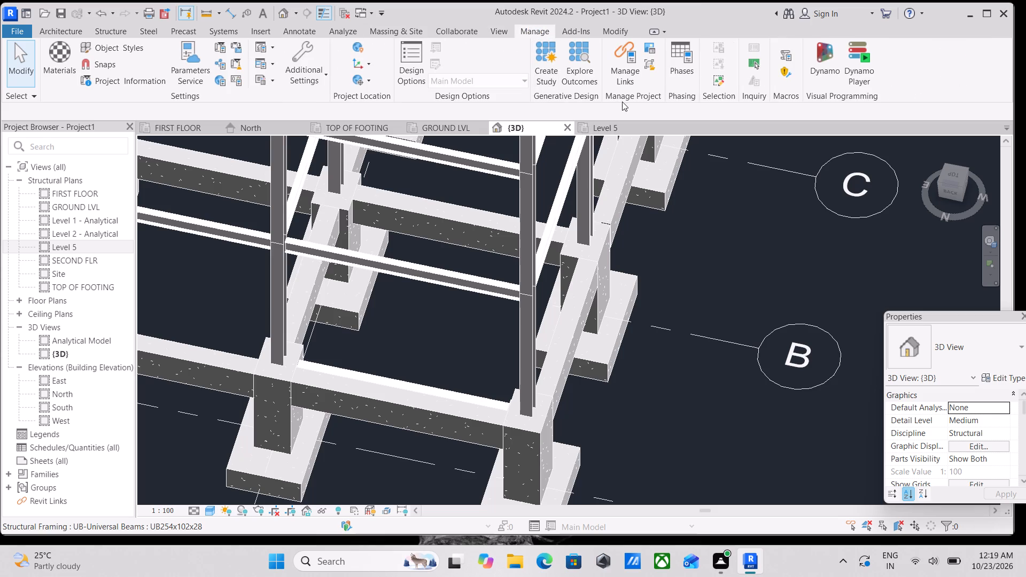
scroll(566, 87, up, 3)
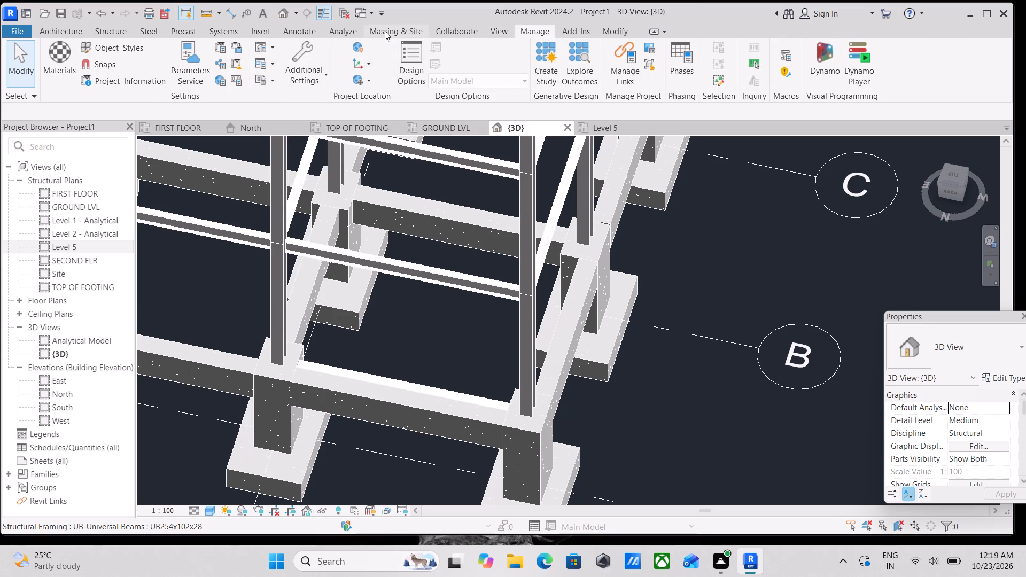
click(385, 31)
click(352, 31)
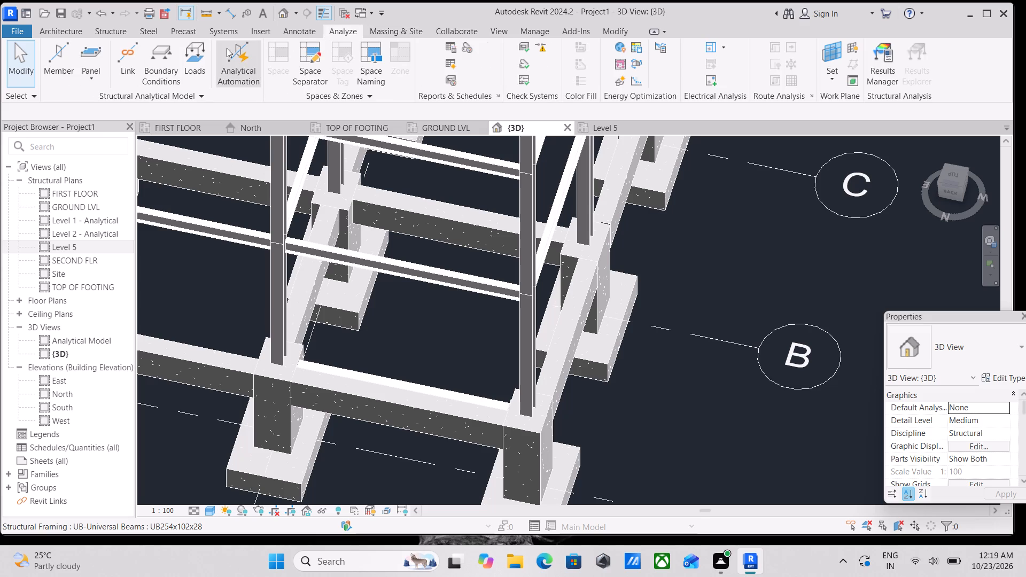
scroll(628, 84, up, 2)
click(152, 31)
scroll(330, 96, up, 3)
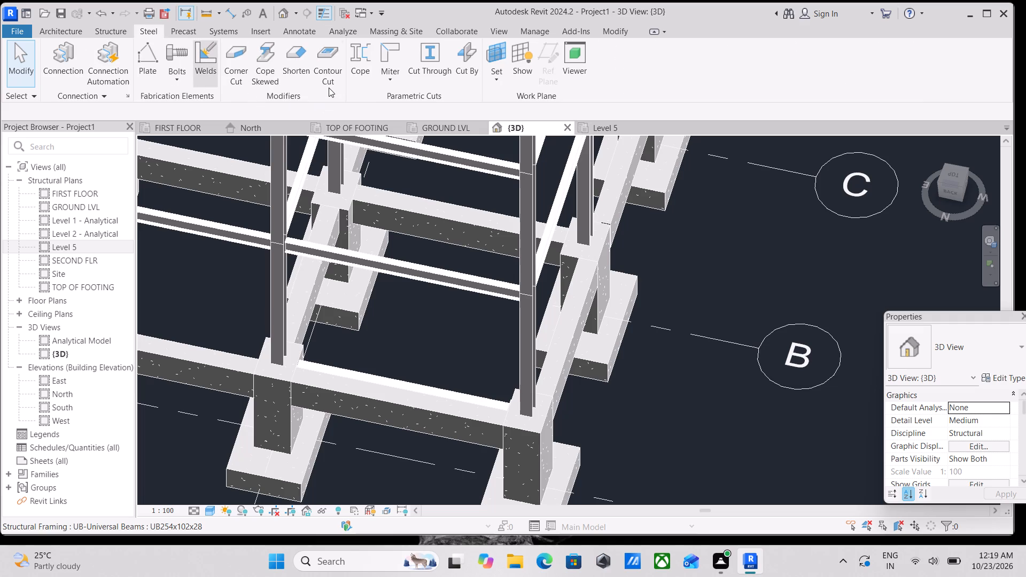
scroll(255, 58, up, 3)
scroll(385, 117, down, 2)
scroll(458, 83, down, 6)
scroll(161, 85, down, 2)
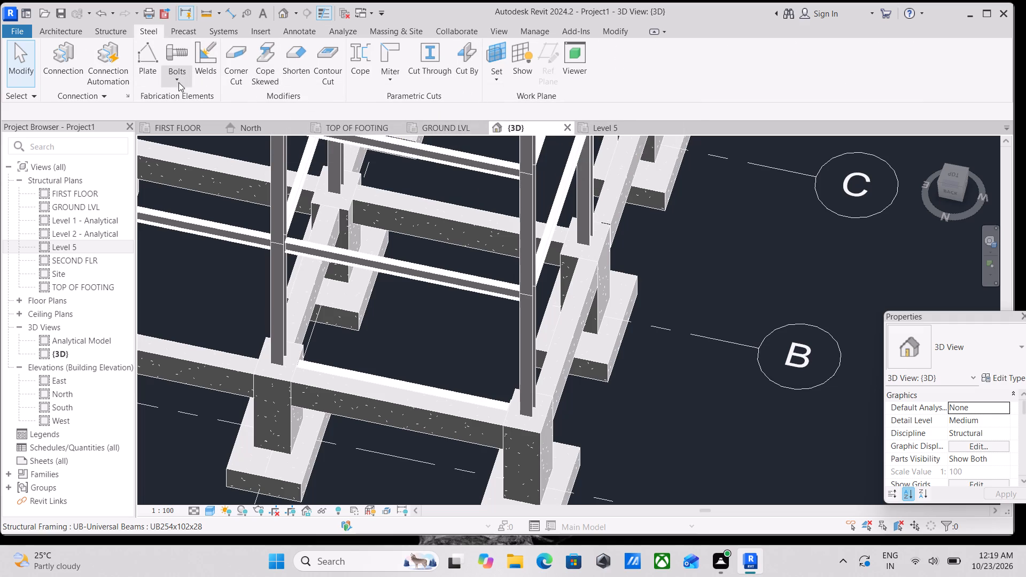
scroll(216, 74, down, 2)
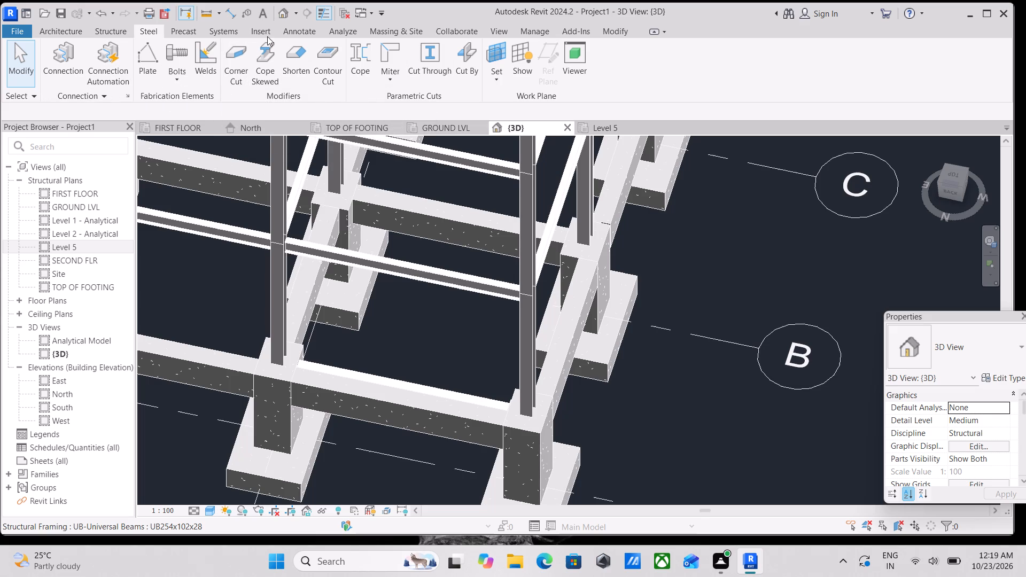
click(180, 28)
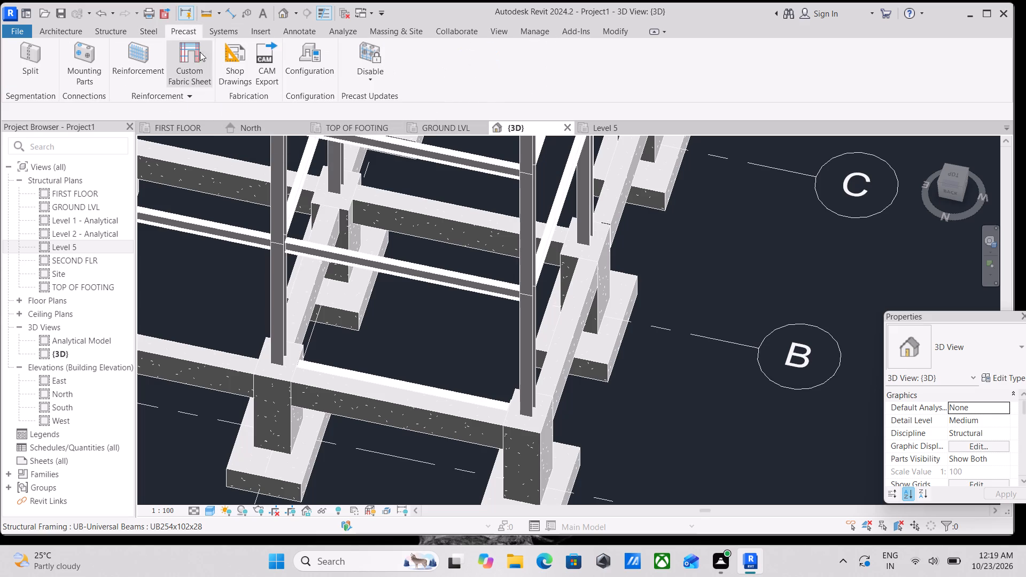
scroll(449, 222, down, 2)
Inspect the steel beams and ground beams near the corner of grids A and 1, continuing to the roof's eave corner at grid 5.
scroll(313, 248, up, 3)
scroll(444, 337, up, 2)
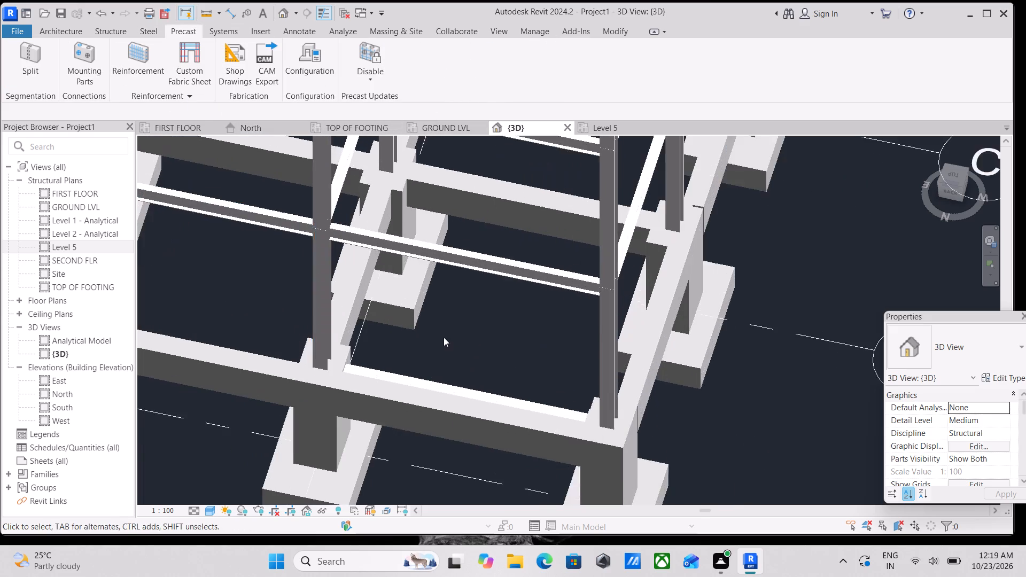
scroll(444, 337, up, 1)
scroll(440, 323, down, 1)
middle_drag(441, 322, 627, 328)
scroll(628, 328, up, 1)
scroll(628, 324, down, 5)
scroll(582, 322, down, 2)
middle_drag(582, 322, 604, 329)
scroll(523, 268, down, 1)
middle_drag(523, 268, 604, 330)
middle_drag(486, 218, 596, 321)
middle_drag(426, 207, 510, 289)
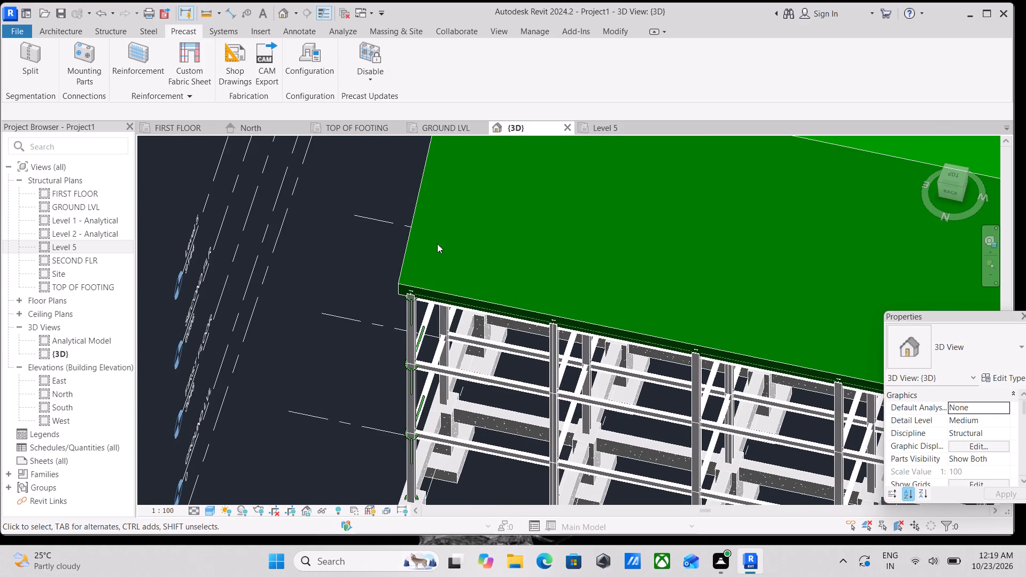
scroll(428, 233, up, 2)
click(68, 30)
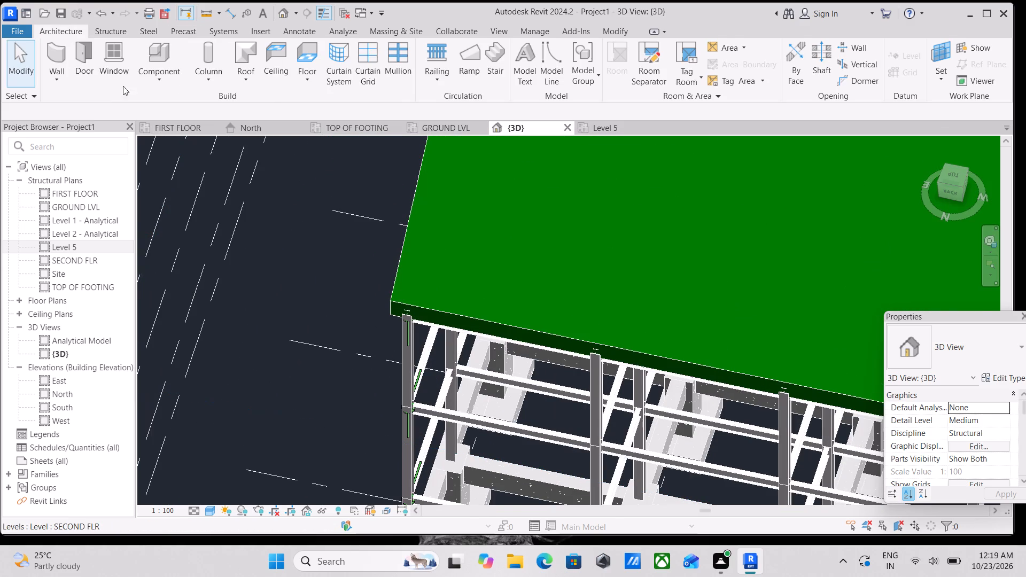
Examine the roofed frame as a whole and the first-storey steel beams along grid A near grid 1.
scroll(556, 353, down, 4)
scroll(634, 339, down, 2)
middle_drag(634, 339, 419, 263)
scroll(705, 439, up, 2)
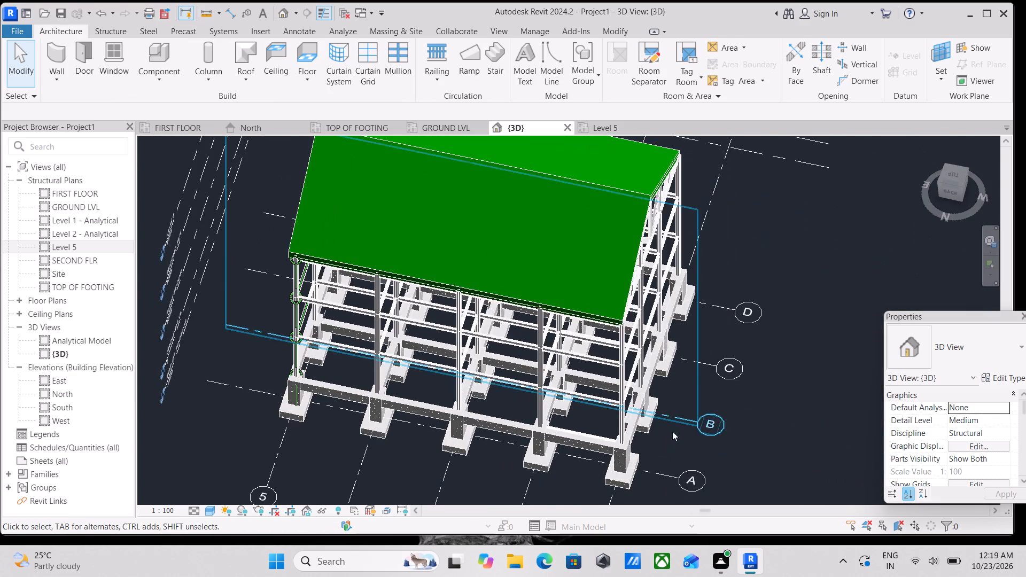
scroll(672, 431, up, 9)
middle_drag(482, 354, 626, 375)
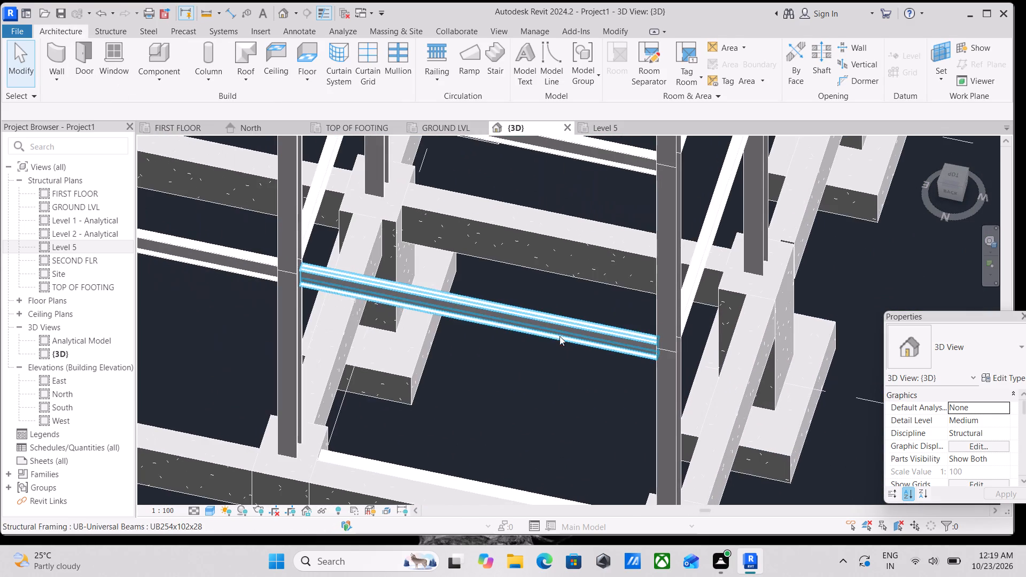
scroll(546, 332, down, 2)
middle_drag(546, 333, 589, 357)
scroll(596, 355, down, 6)
middle_drag(575, 335, 611, 385)
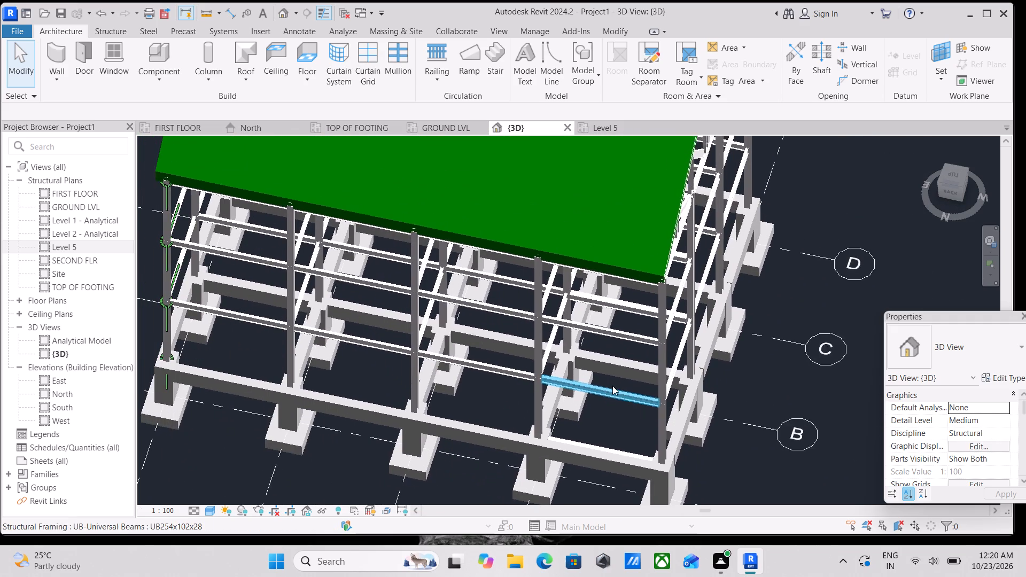
scroll(654, 424, up, 3)
scroll(620, 364, down, 1)
middle_drag(620, 364, 682, 431)
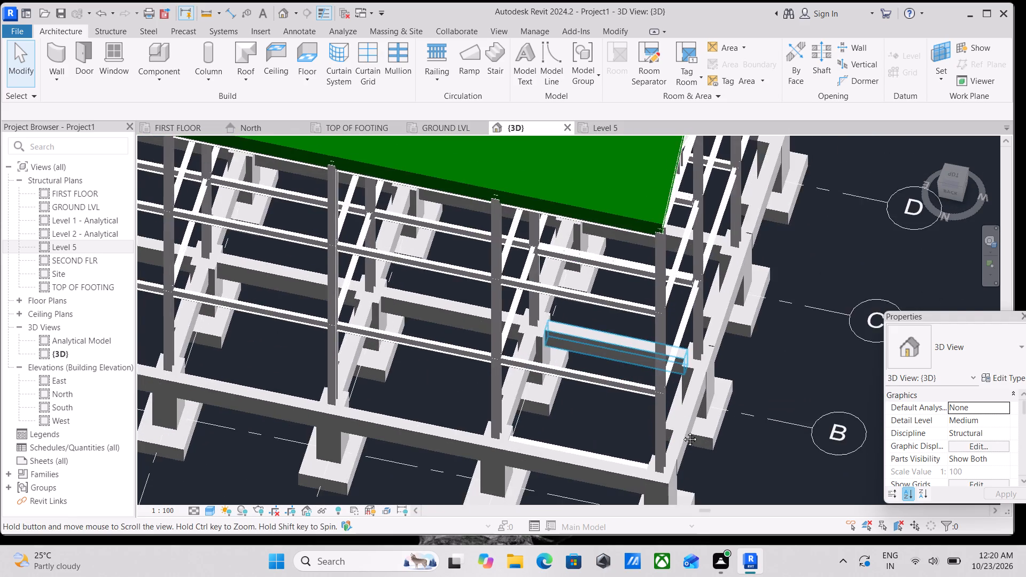
middle_drag(682, 431, 694, 448)
scroll(694, 448, down, 3)
middle_drag(676, 428, 723, 462)
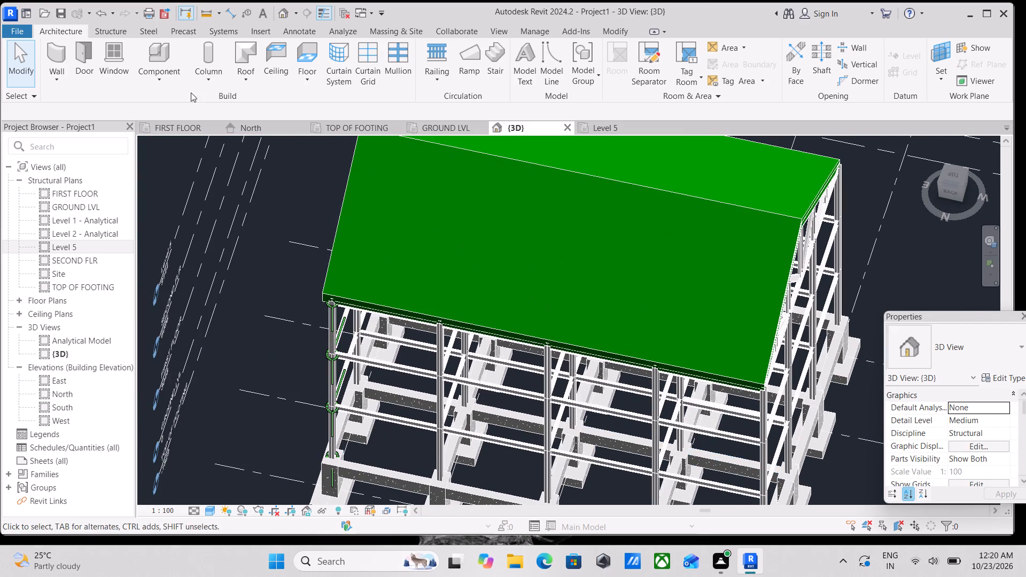
Save the project to the Desktop as a Revit project file named STRUCTURE PROJECT 166.
click(14, 26)
click(73, 205)
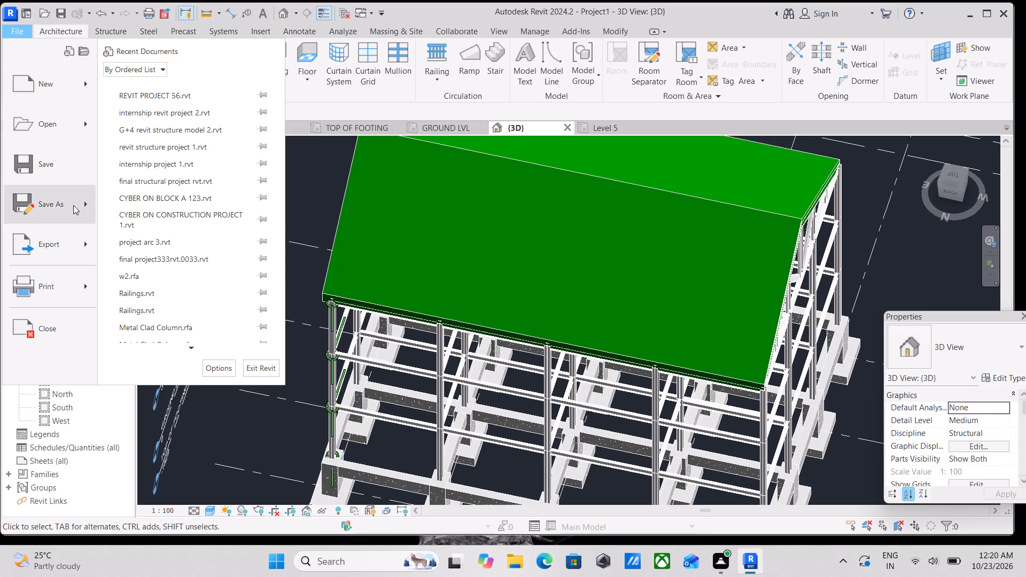
click(145, 153)
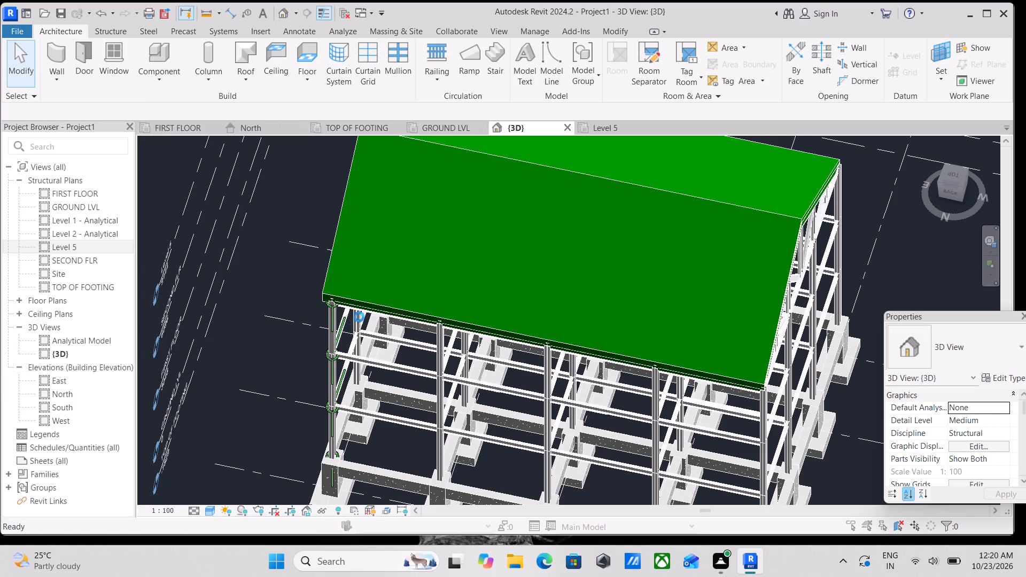
scroll(361, 274, down, 1)
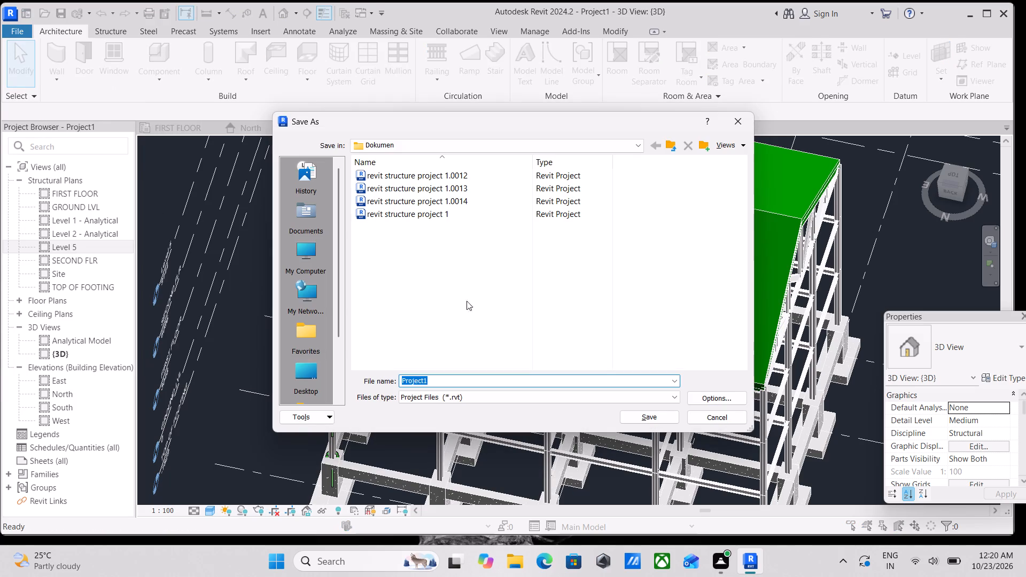
scroll(300, 301, down, 1)
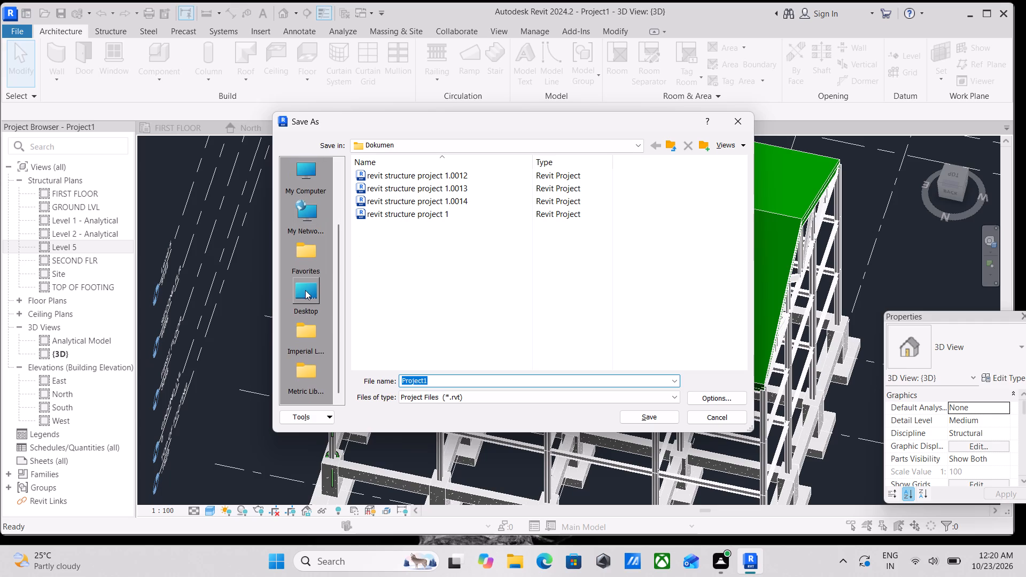
click(306, 291)
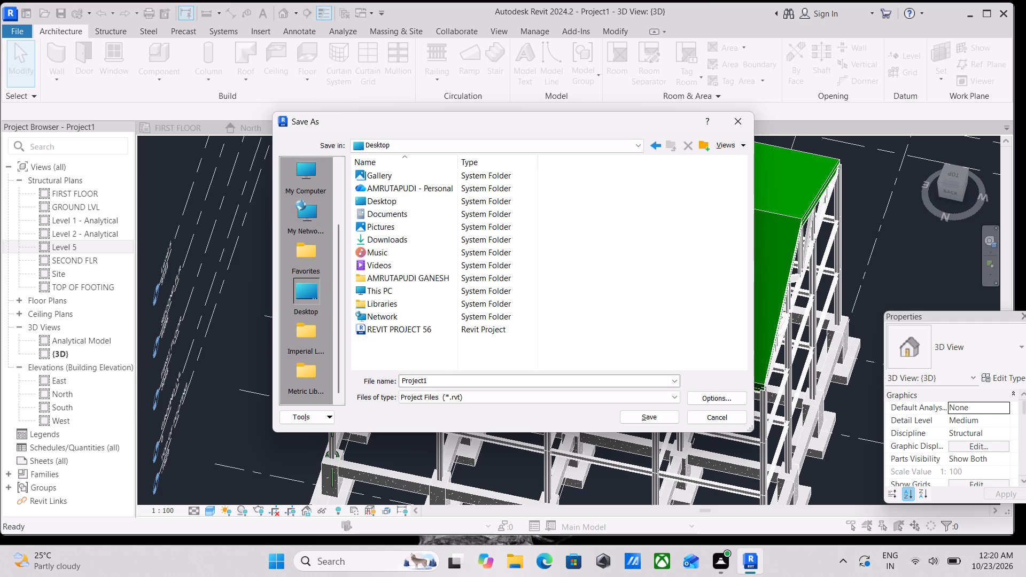
click(447, 380)
key(BackSpace)
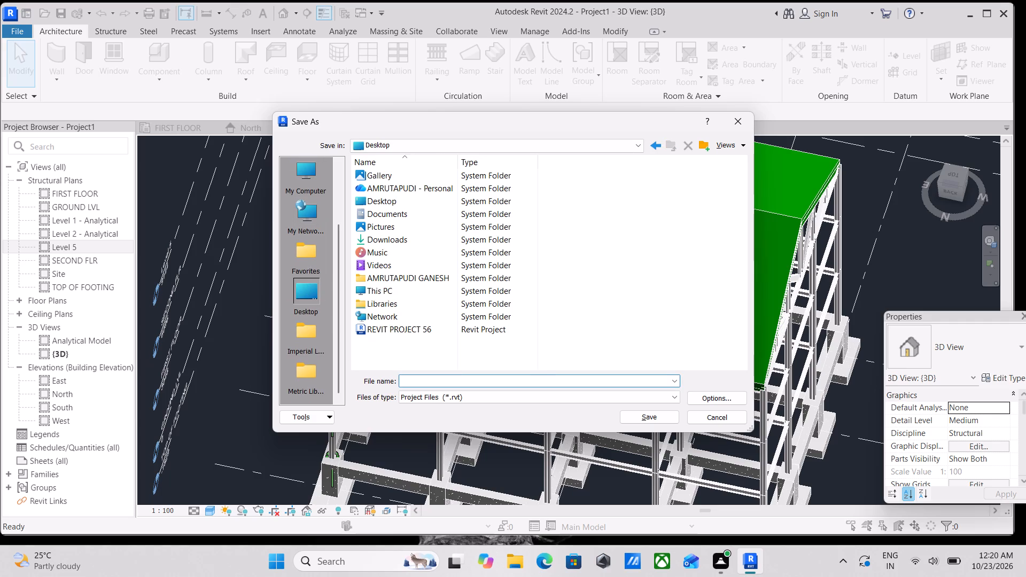
text(STR)
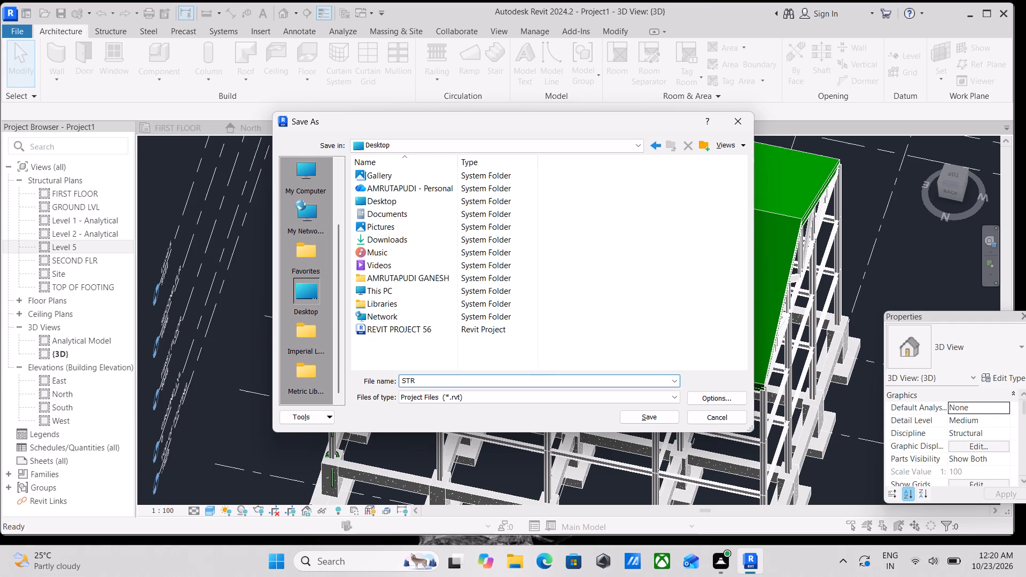
text(UCTUREN)
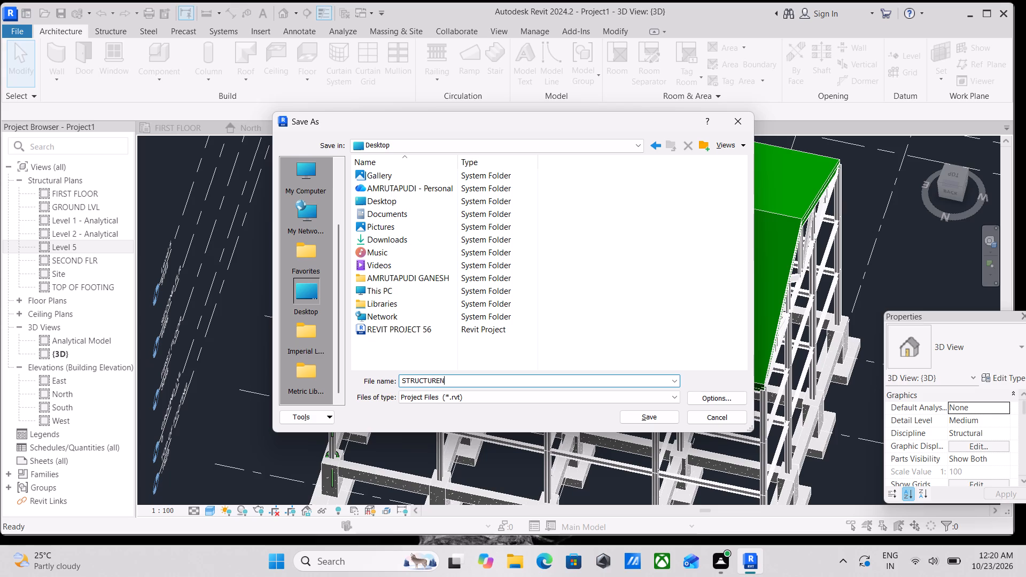
key(BackSpace)
key(BackSpace)
key(BackSpace)
text(RE PRO)
text(JECT)
key(space)
key(1)
text(66)
click(637, 421)
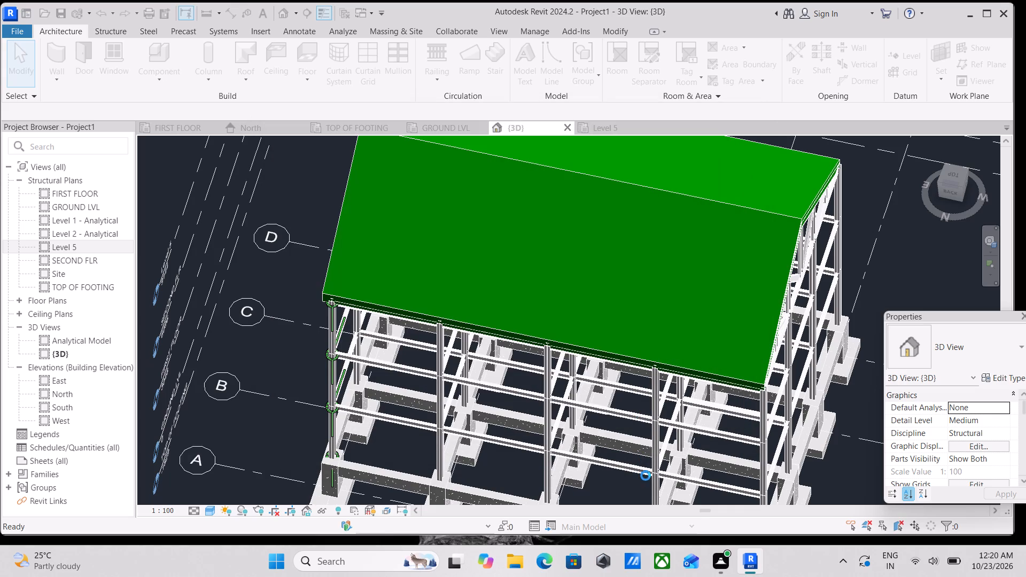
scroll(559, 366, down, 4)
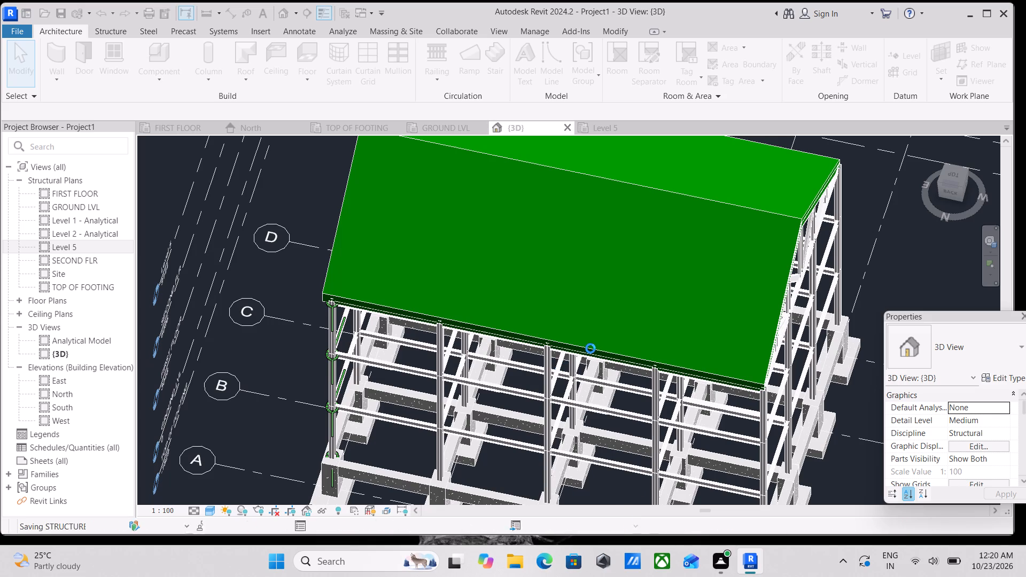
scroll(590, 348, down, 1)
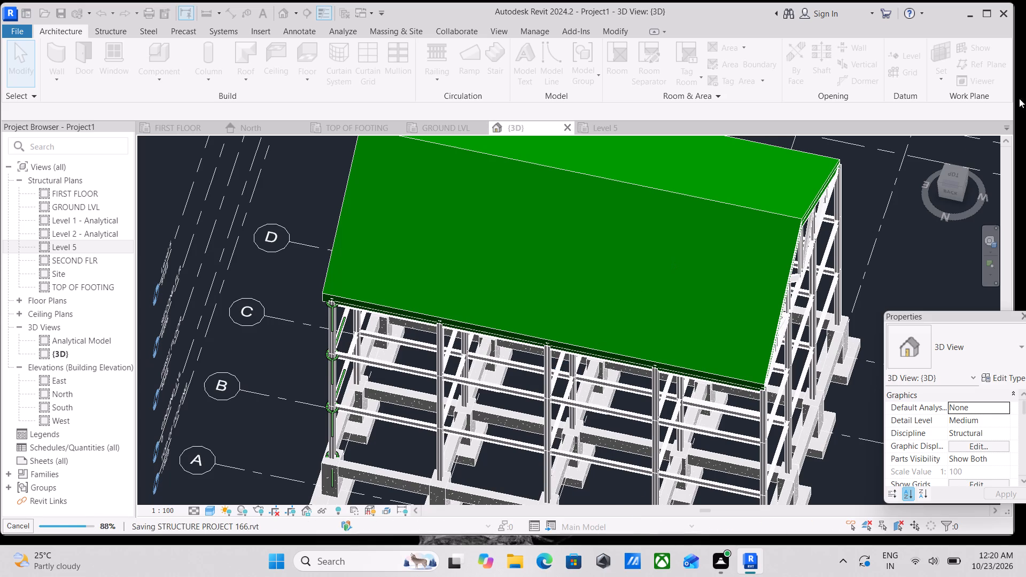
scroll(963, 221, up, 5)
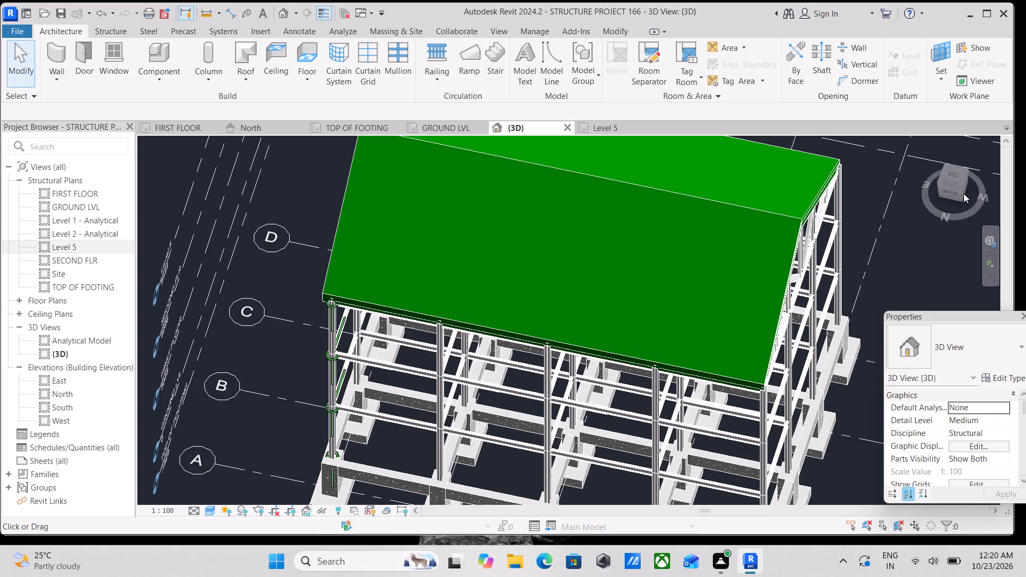
View the whole model level from its back-left edge, examining the storeys, gable truss and roof.
click(963, 190)
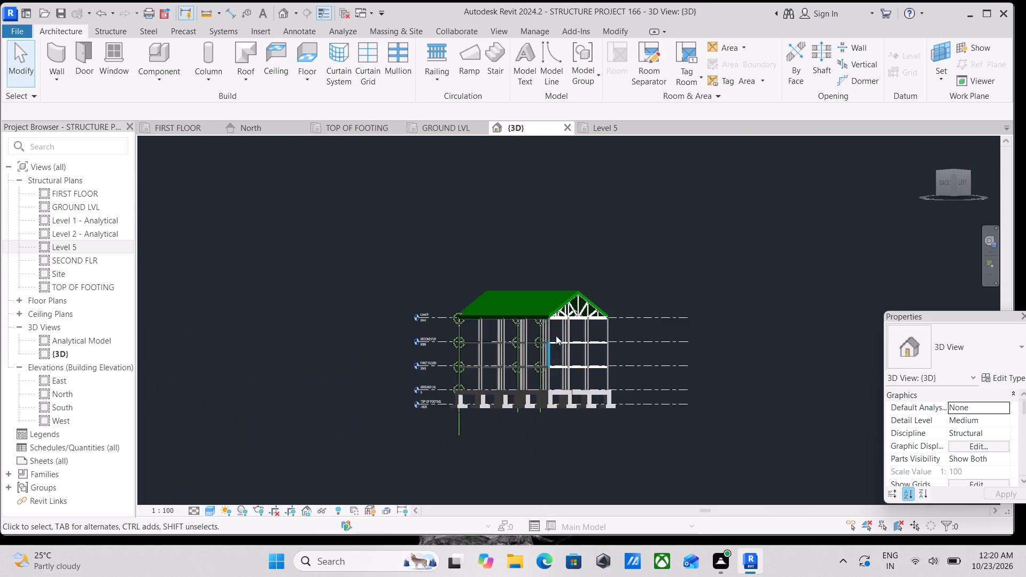
middle_drag(567, 315, 576, 303)
scroll(652, 293, up, 2)
middle_drag(655, 262, 717, 283)
scroll(717, 283, up, 2)
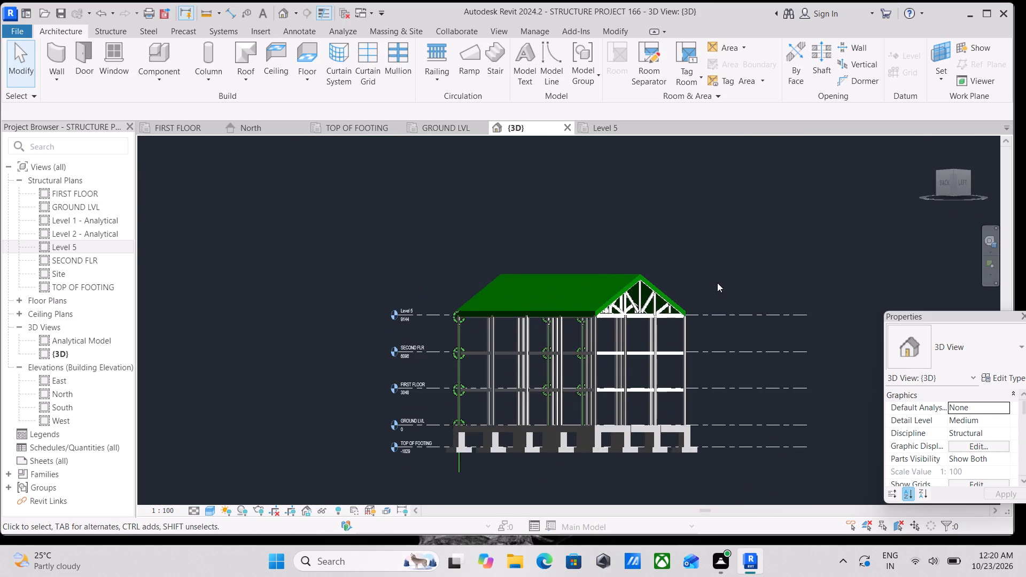
key(Escape)
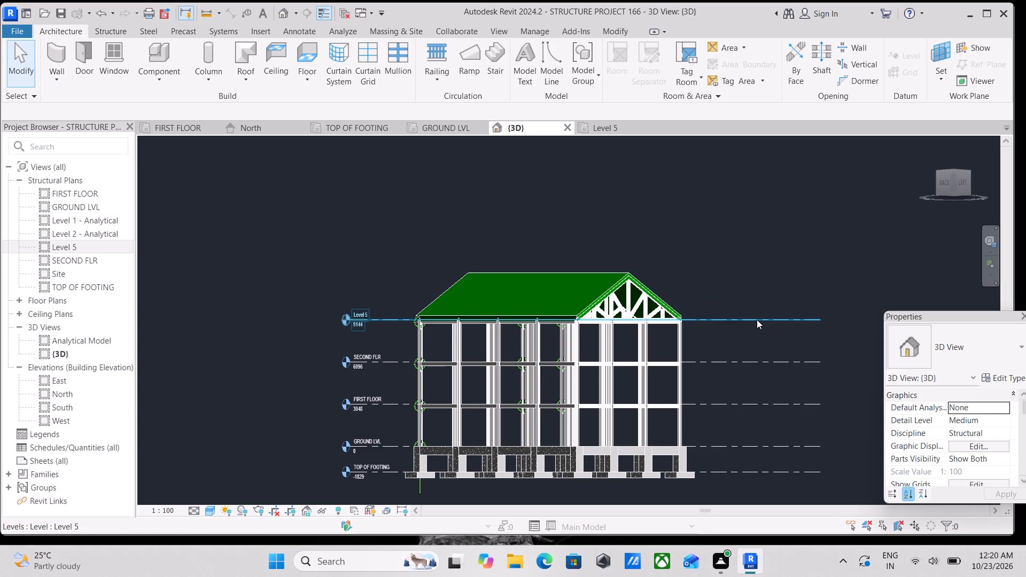
Orient the 3D view to the left side and capture a screen snip of the gable elevation across grids A to D.
click(962, 179)
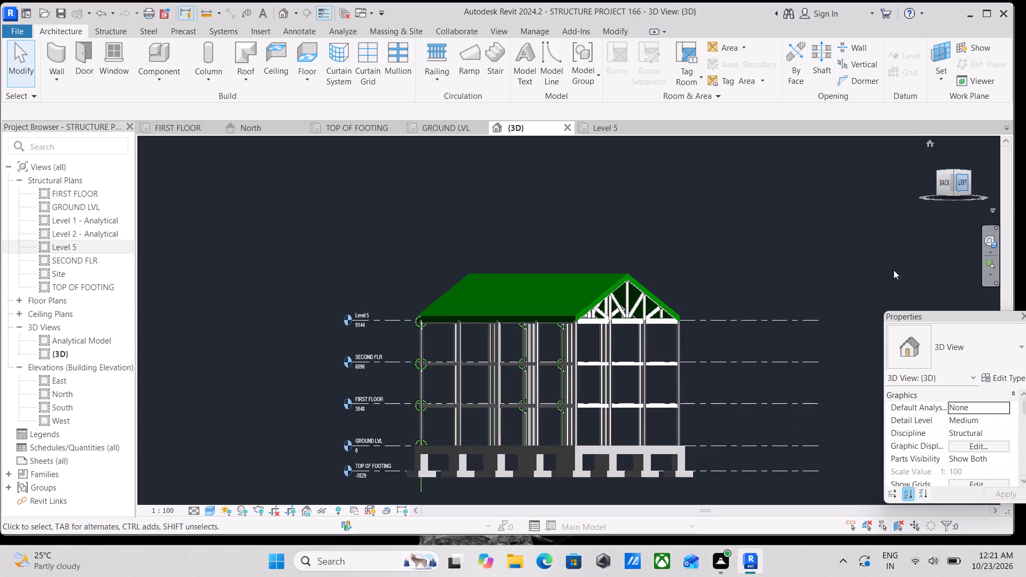
scroll(702, 350, up, 5)
scroll(634, 317, down, 2)
middle_drag(634, 317, 642, 307)
key(shift+super+s)
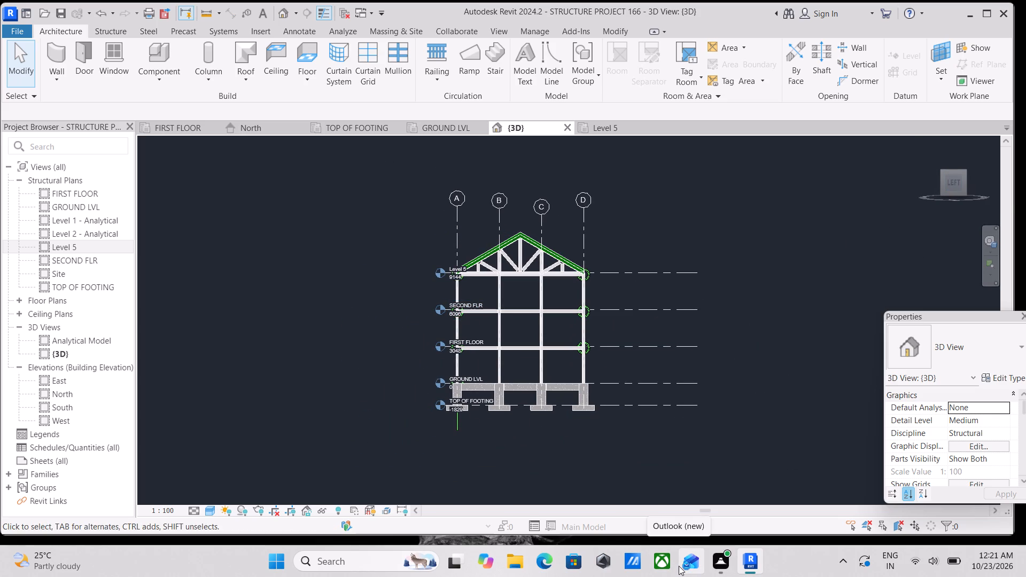
drag(372, 193, 395, 228)
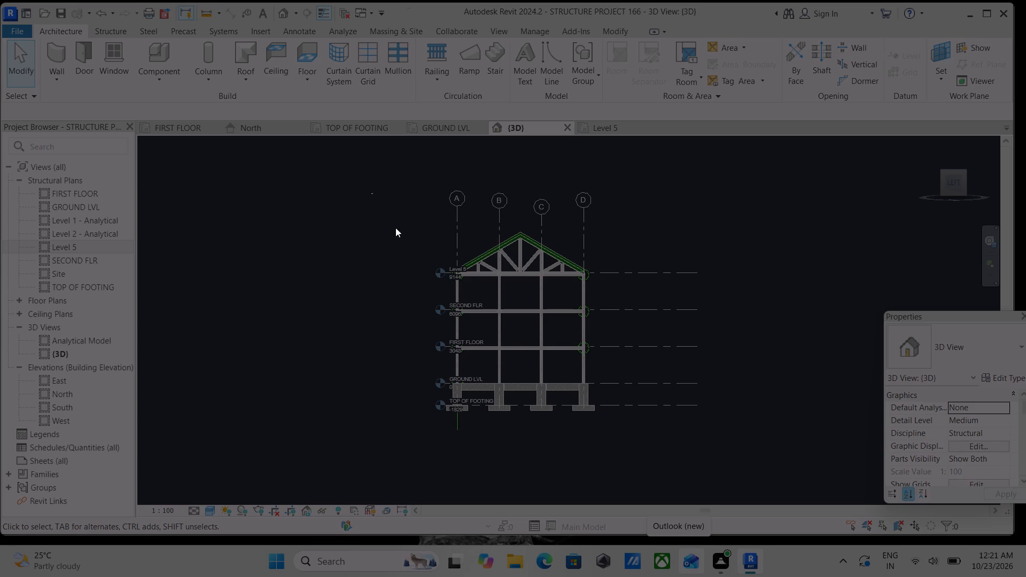
drag(395, 228, 721, 461)
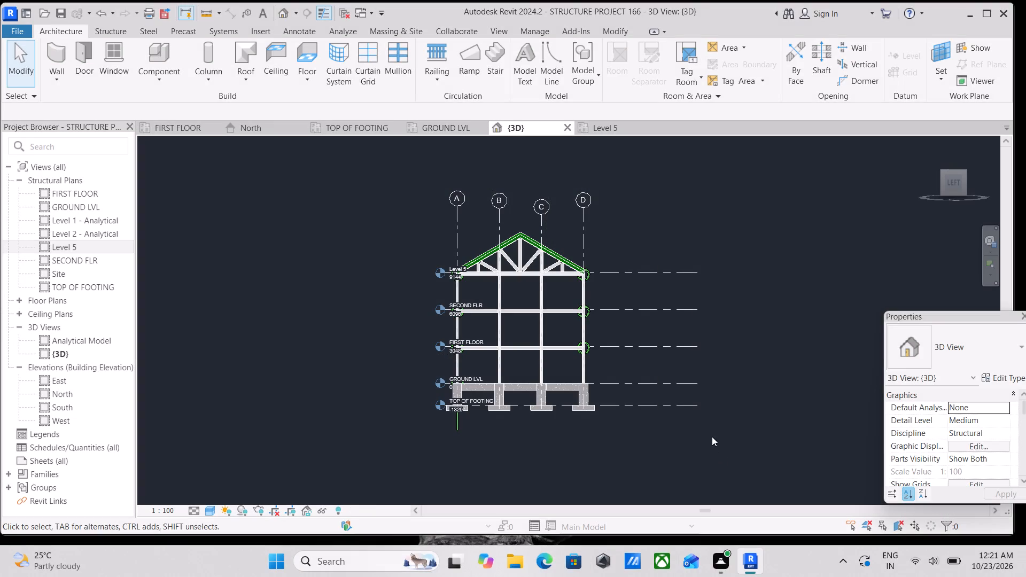